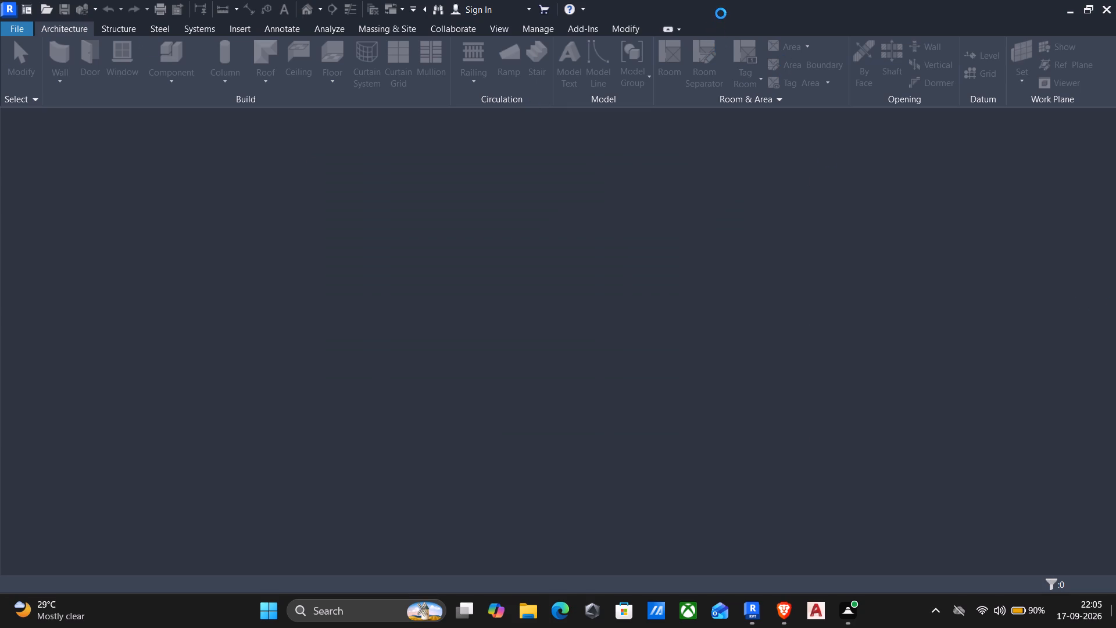
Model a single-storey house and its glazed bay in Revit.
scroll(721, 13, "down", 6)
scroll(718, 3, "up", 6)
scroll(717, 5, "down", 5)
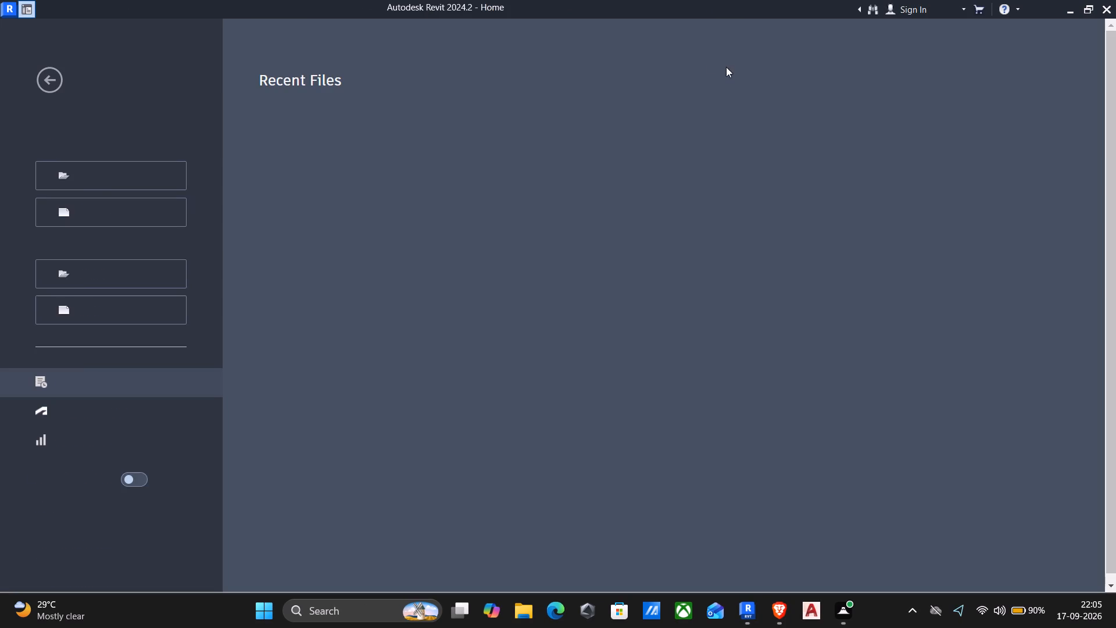
Create a new project from the default template.
left_click(130, 198)
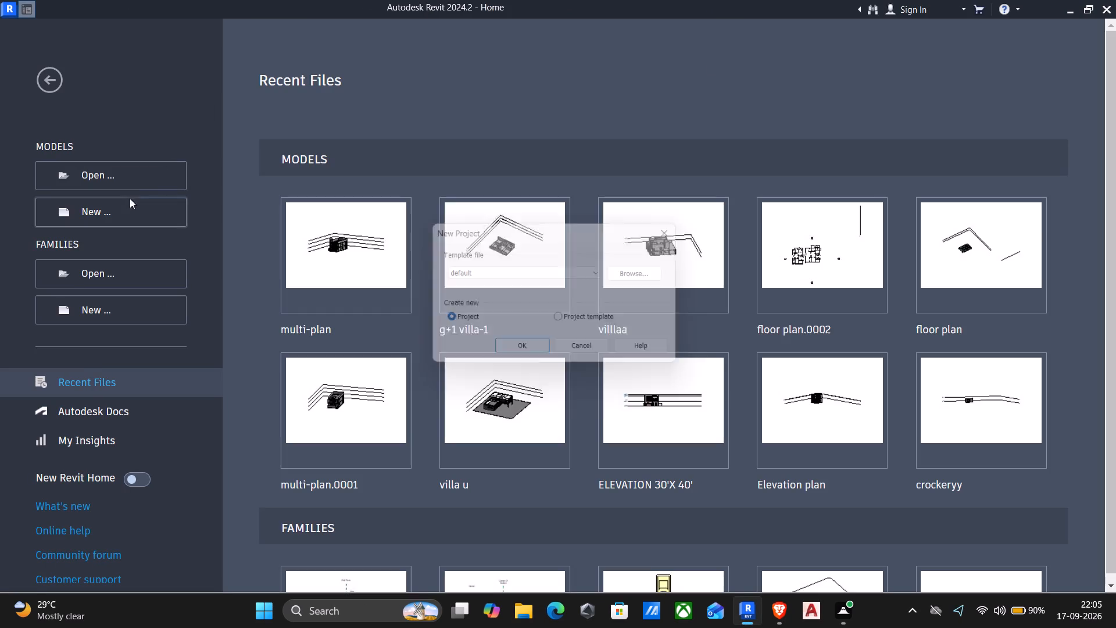
left_click(517, 354)
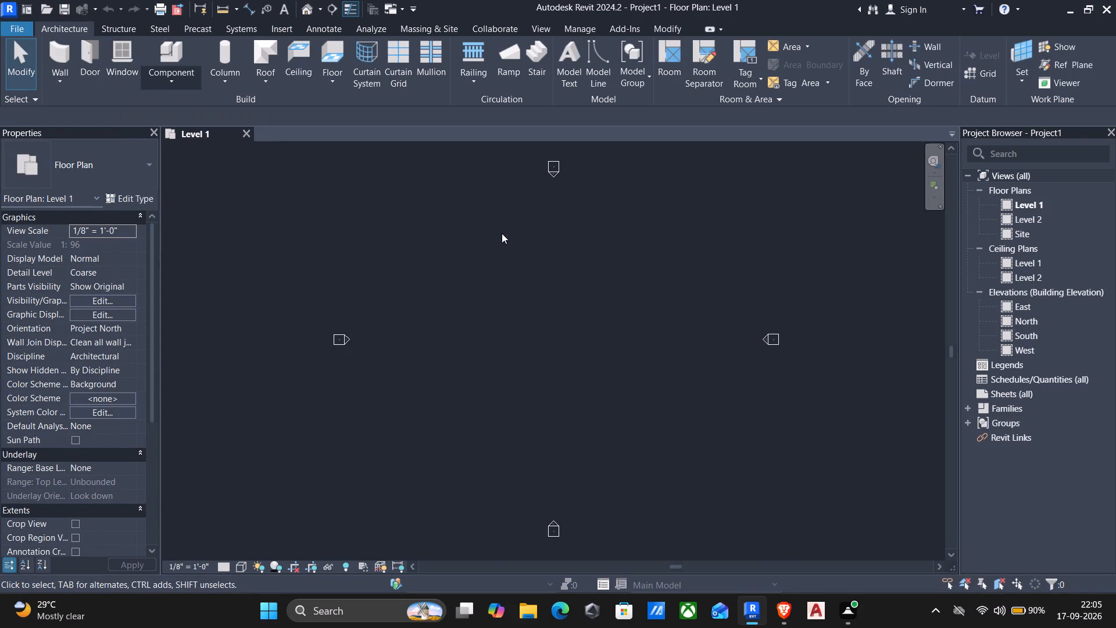
Set the project's length unit rounding to the nearest 1/4".
type("un")
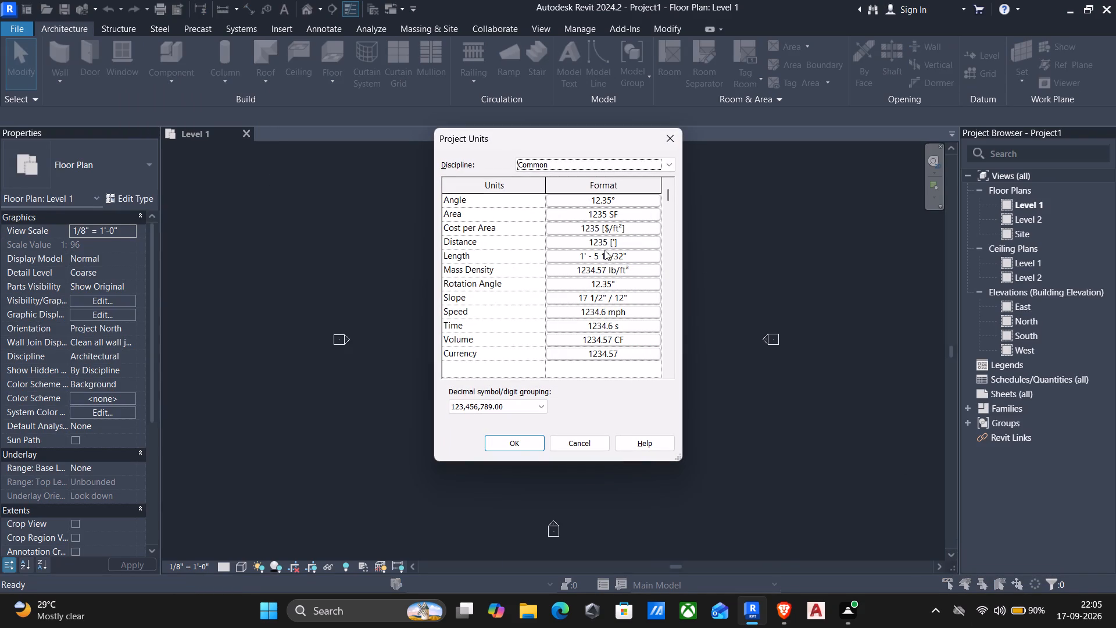
left_click(619, 258)
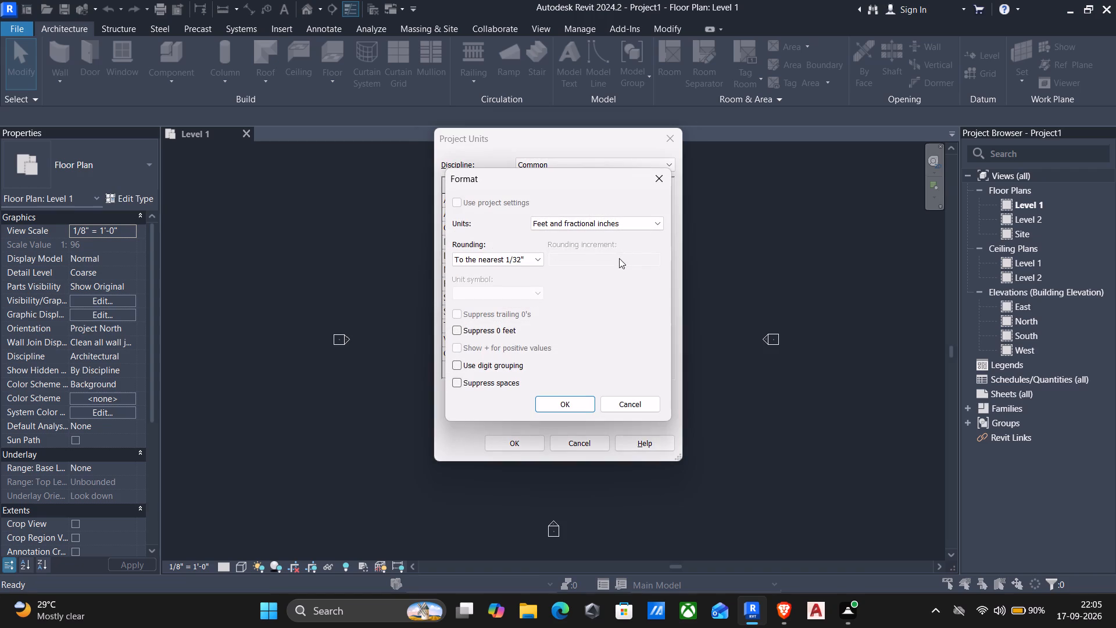
left_click(523, 258)
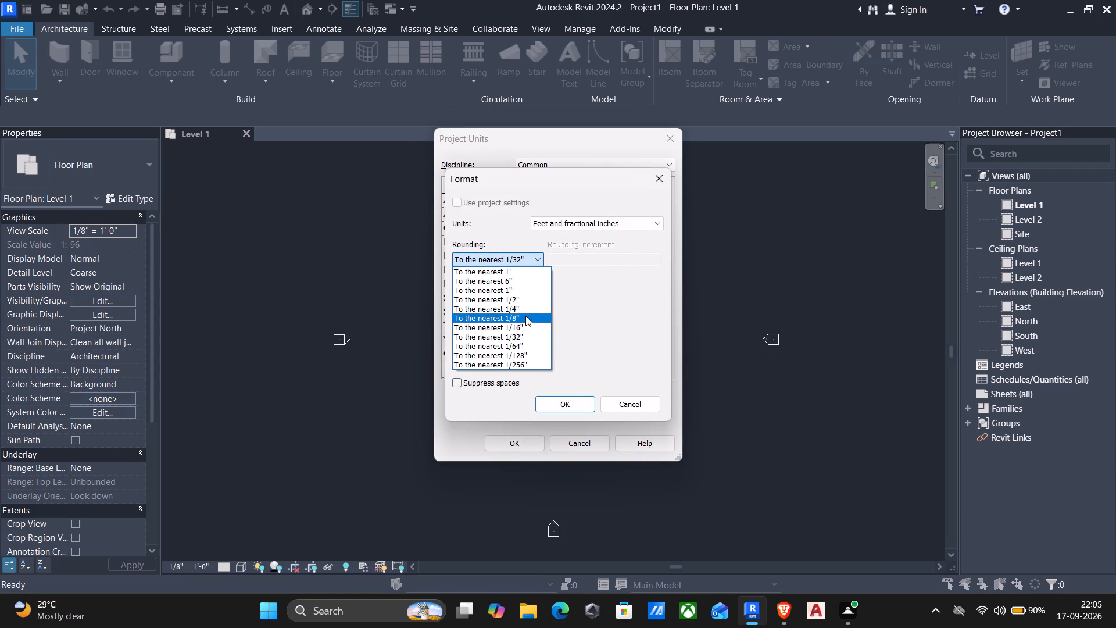
left_click(521, 311)
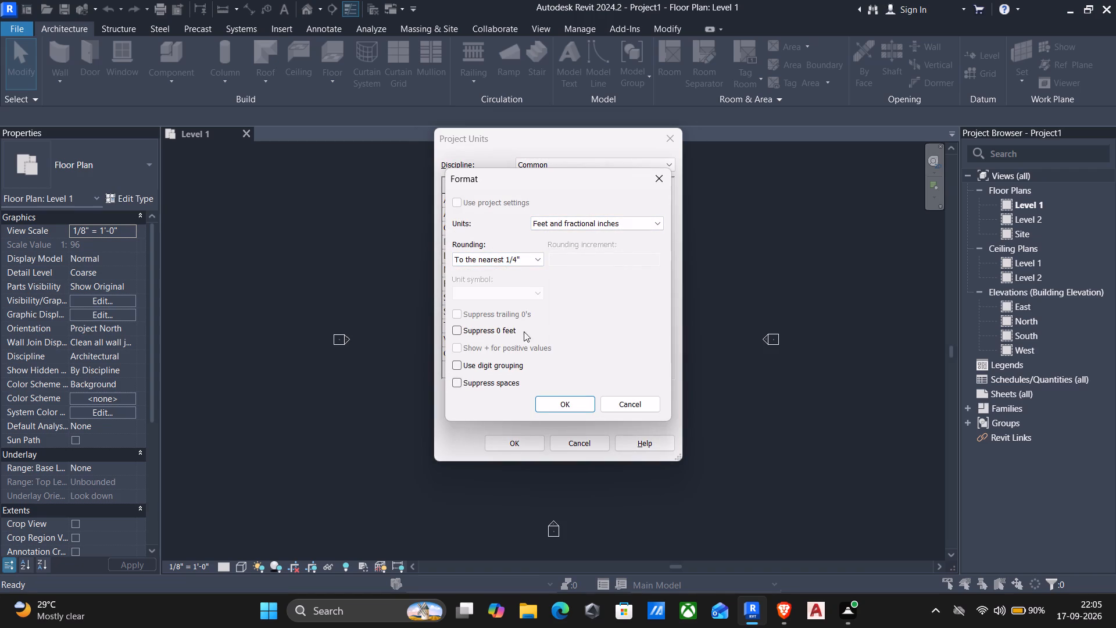
left_click(548, 405)
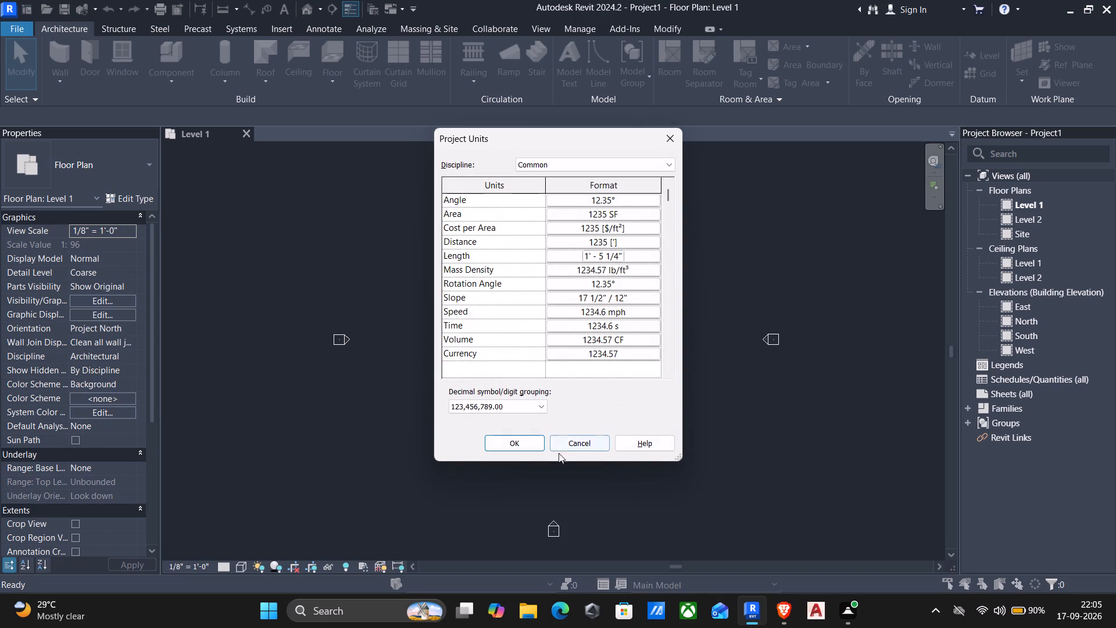
left_click(521, 443)
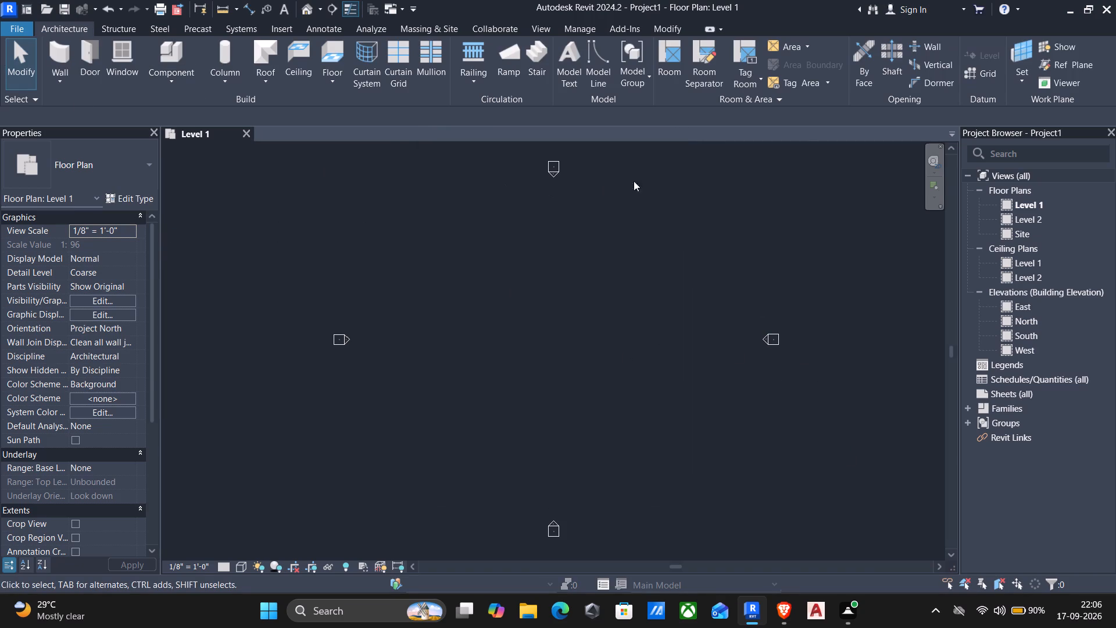
Draw the first vertical grid line between the west and east elevation markers, with its bubble at the upper end.
left_click(988, 77)
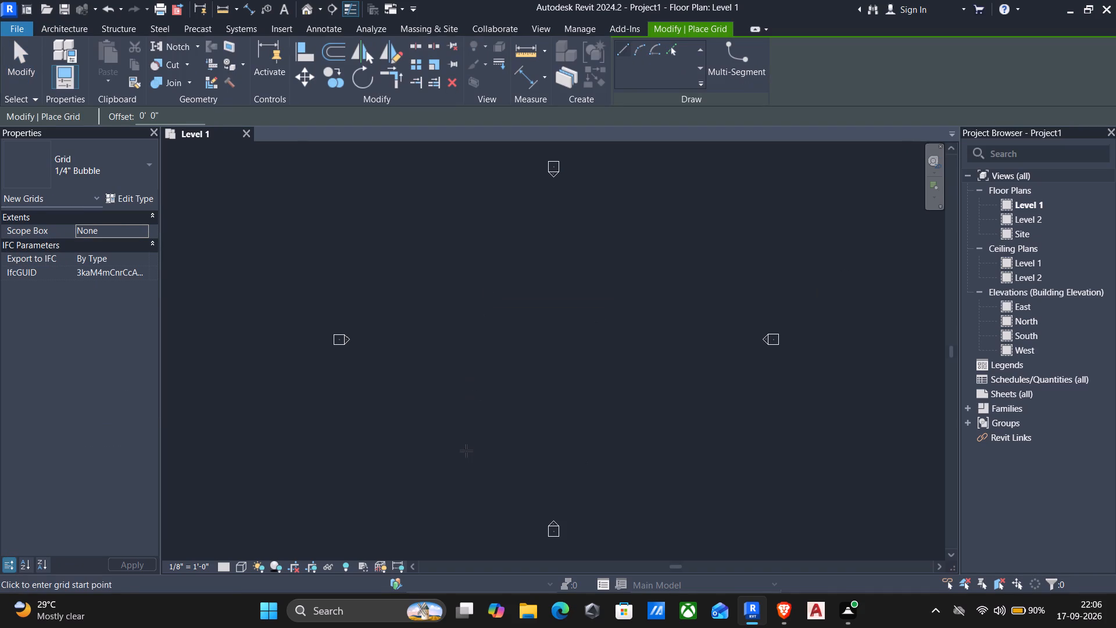
scroll(439, 451, "up", 3)
left_click(386, 417)
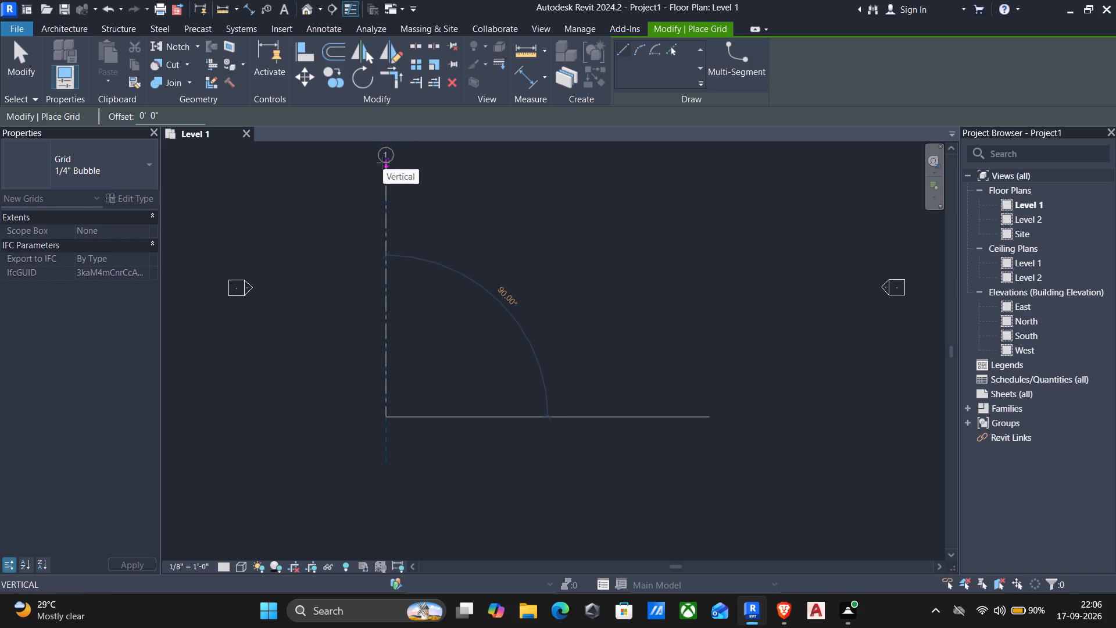
middle_click_drag(383, 166, 394, 339)
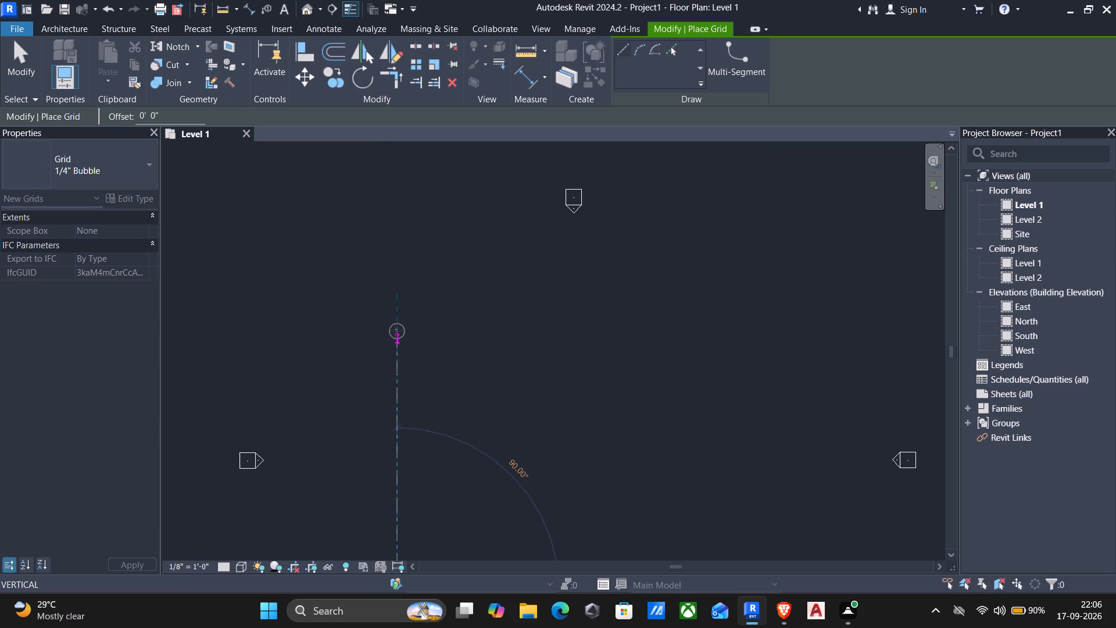
left_click(398, 309)
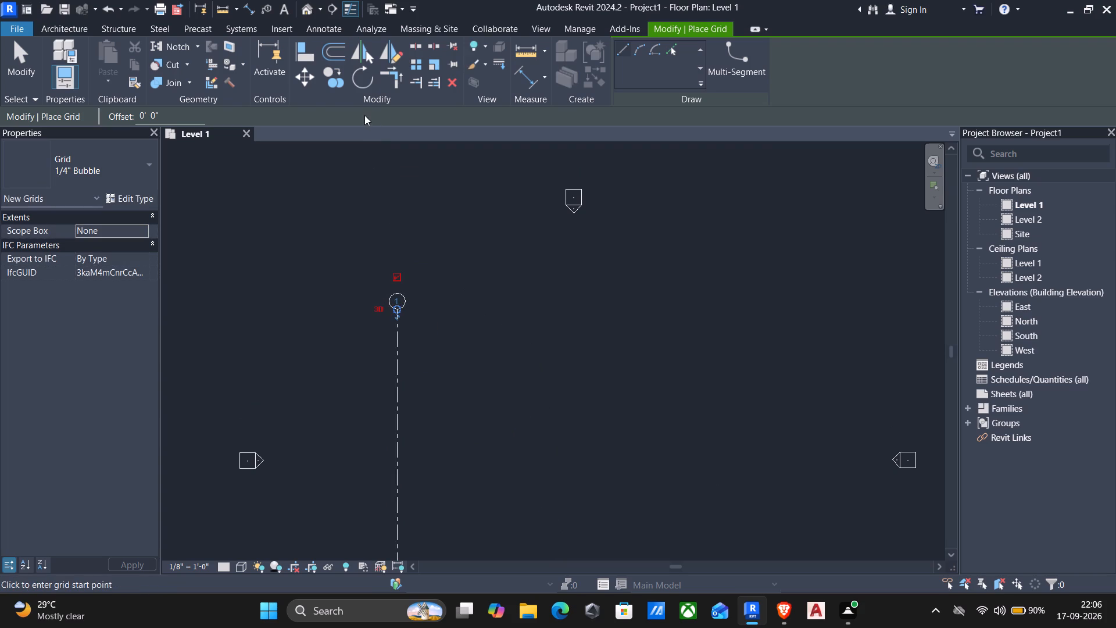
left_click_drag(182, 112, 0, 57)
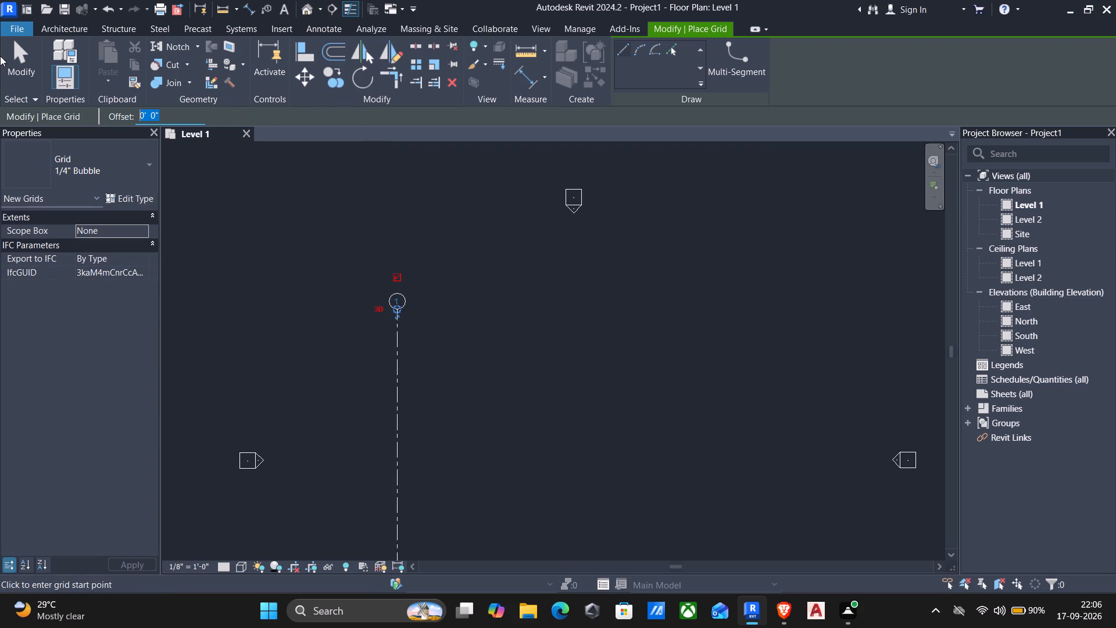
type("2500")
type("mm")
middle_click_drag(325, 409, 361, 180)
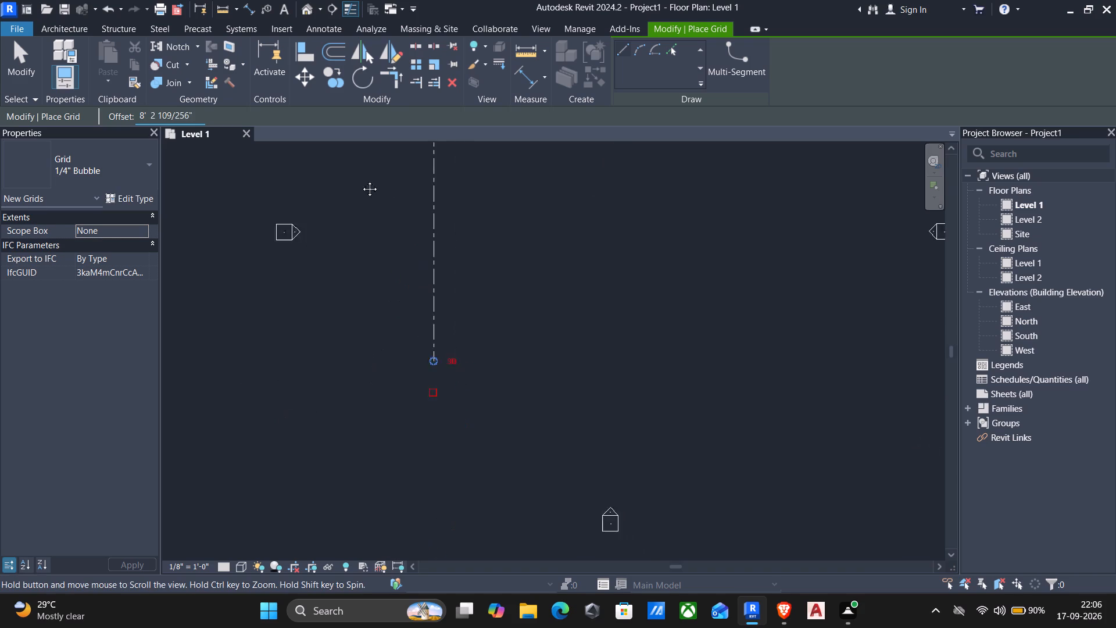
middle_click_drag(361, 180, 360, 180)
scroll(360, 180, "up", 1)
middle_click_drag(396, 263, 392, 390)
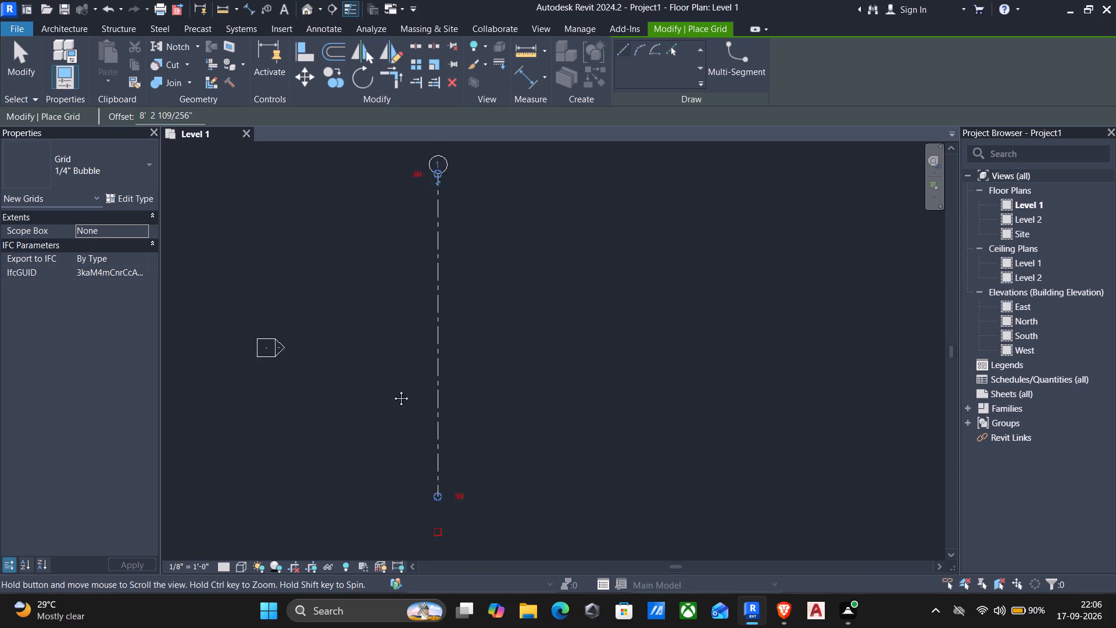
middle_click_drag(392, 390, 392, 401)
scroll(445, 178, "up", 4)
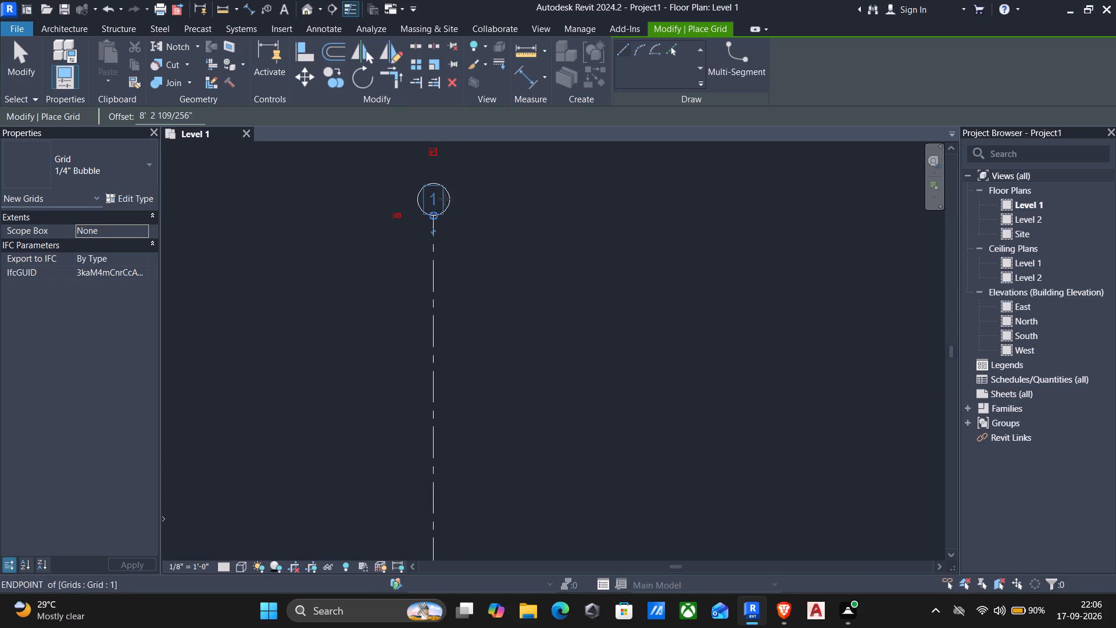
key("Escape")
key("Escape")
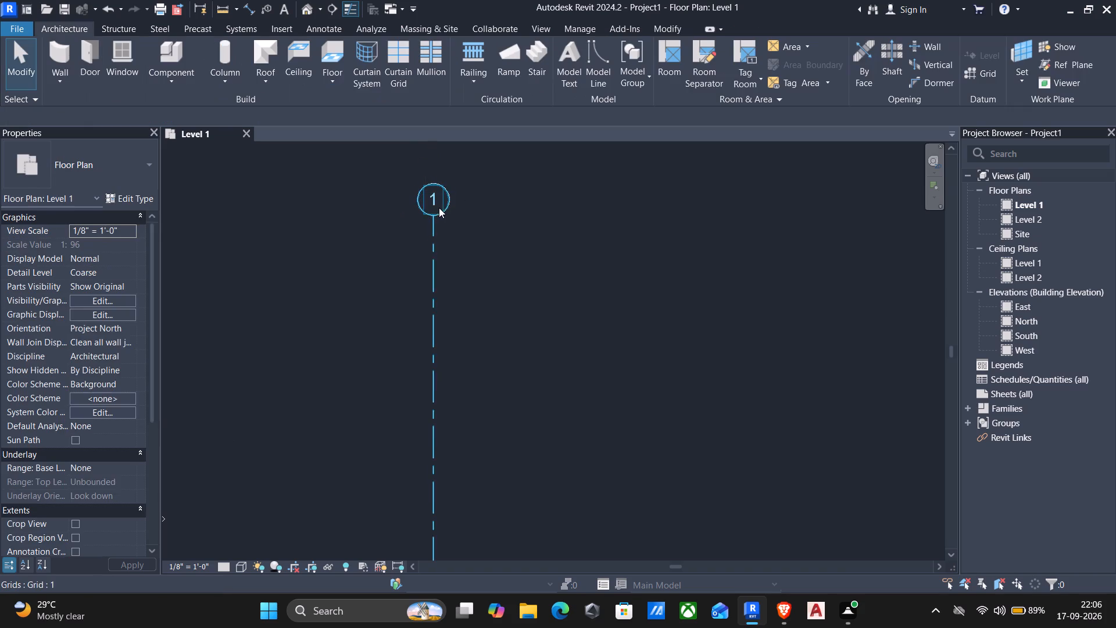
Rename the vertical grid line as A.
scroll(439, 208, "up", 2)
left_click(431, 198)
left_click(434, 197)
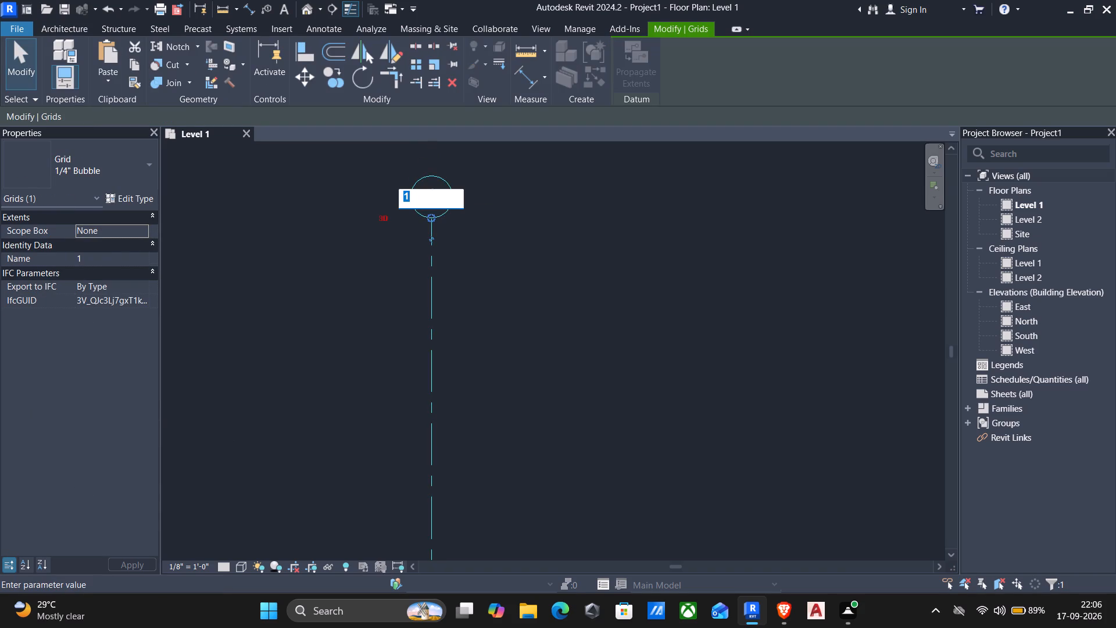
key("BackSpace")
key("a")
key("Return")
scroll(291, 248, "down", 2)
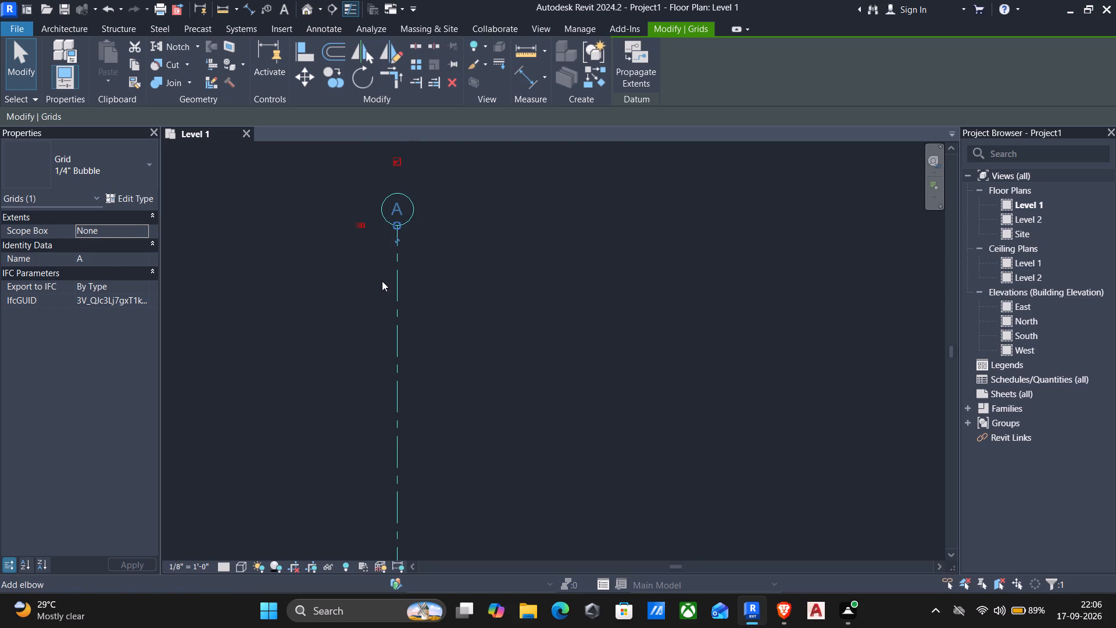
Create a similar vertical grid line along grid A, offset 2500 mm to its east side, matching grid A's length.
left_click(397, 311)
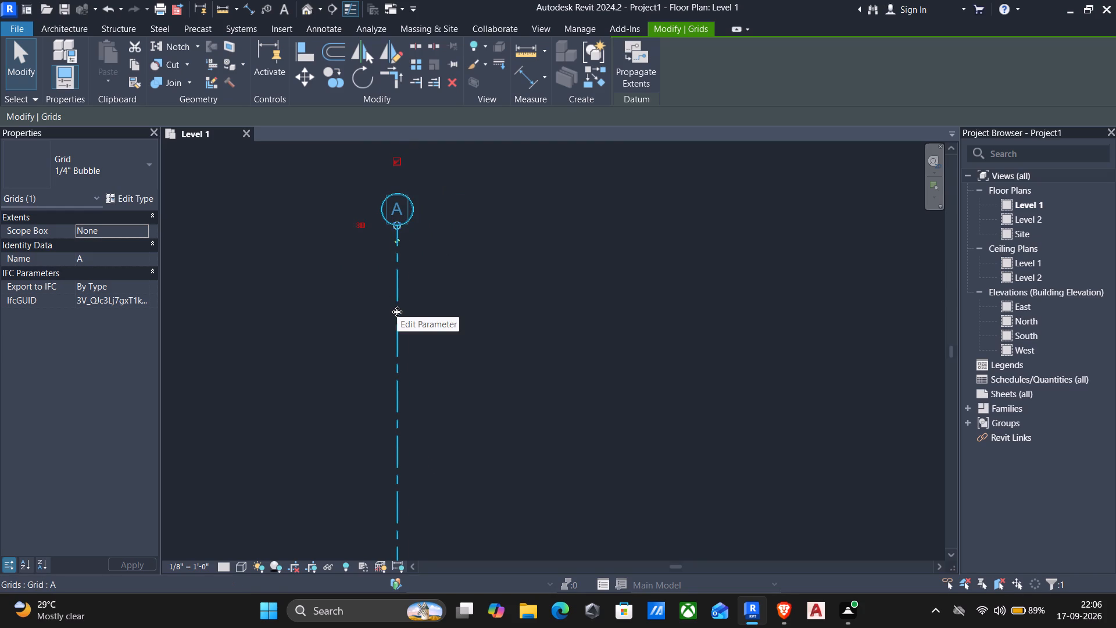
key("c")
key("s")
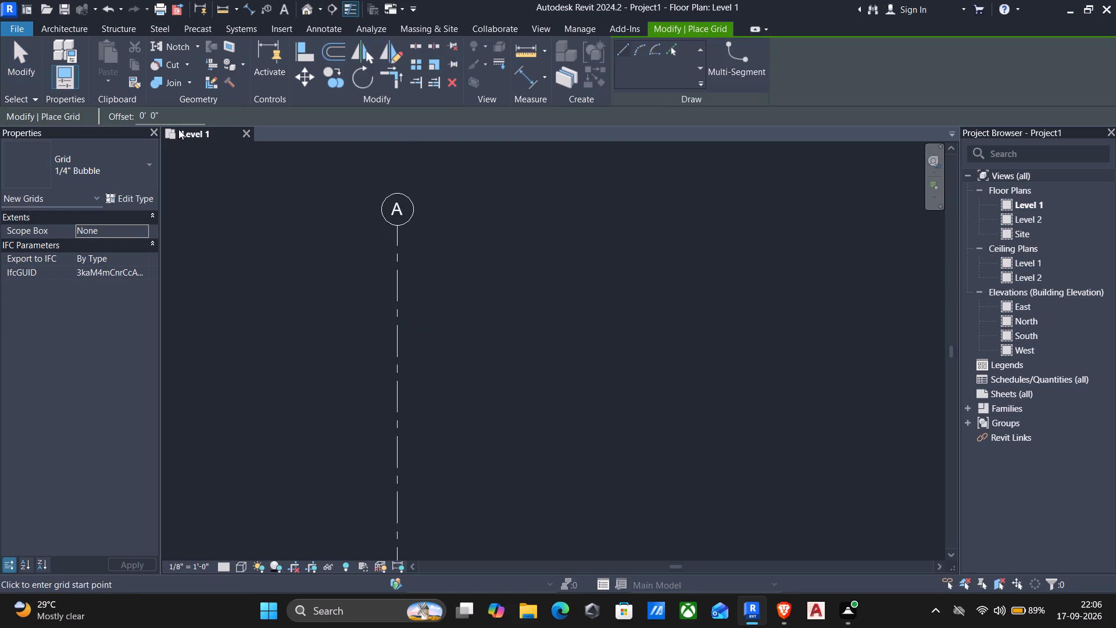
left_click_drag(173, 116, 0, 98)
type("25")
type("00")
type("MM")
scroll(392, 268, "down", 3)
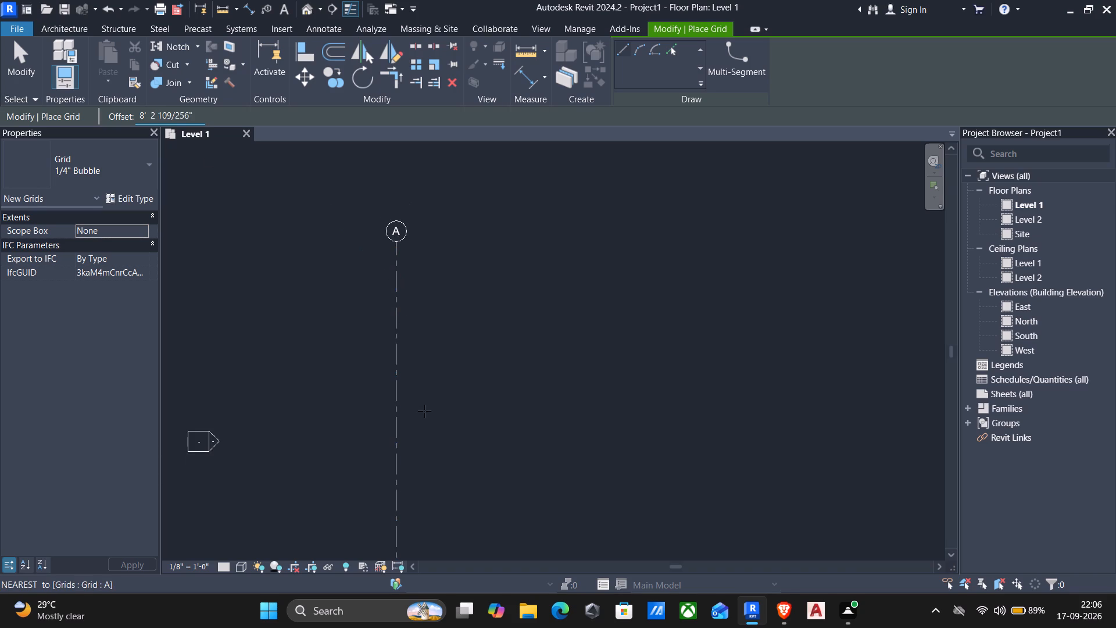
middle_click_drag(424, 420, 443, 239)
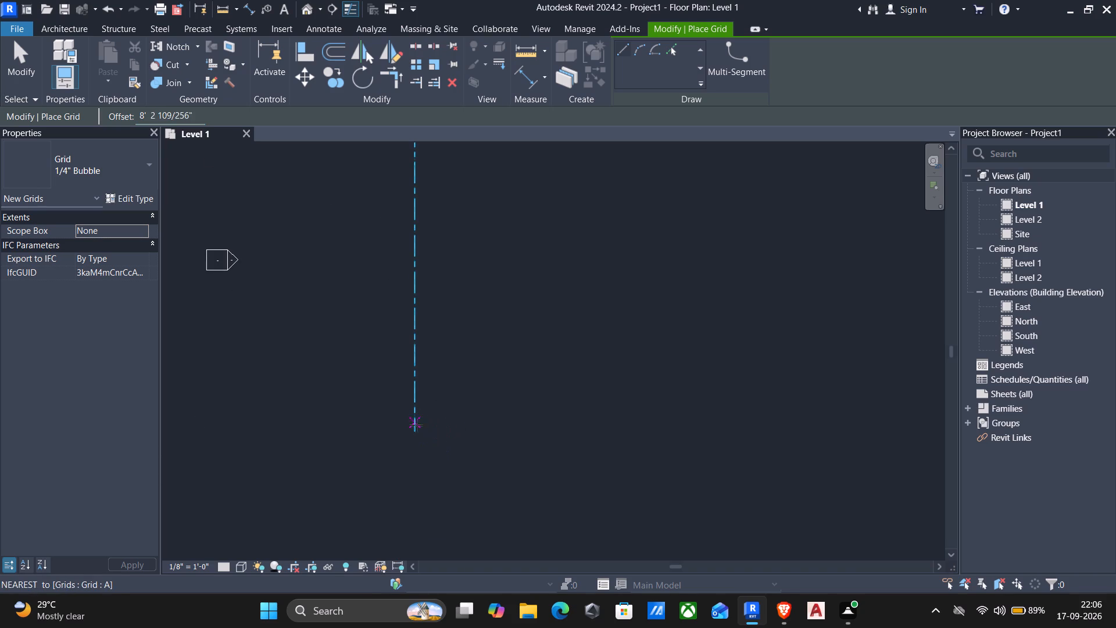
left_click(415, 430)
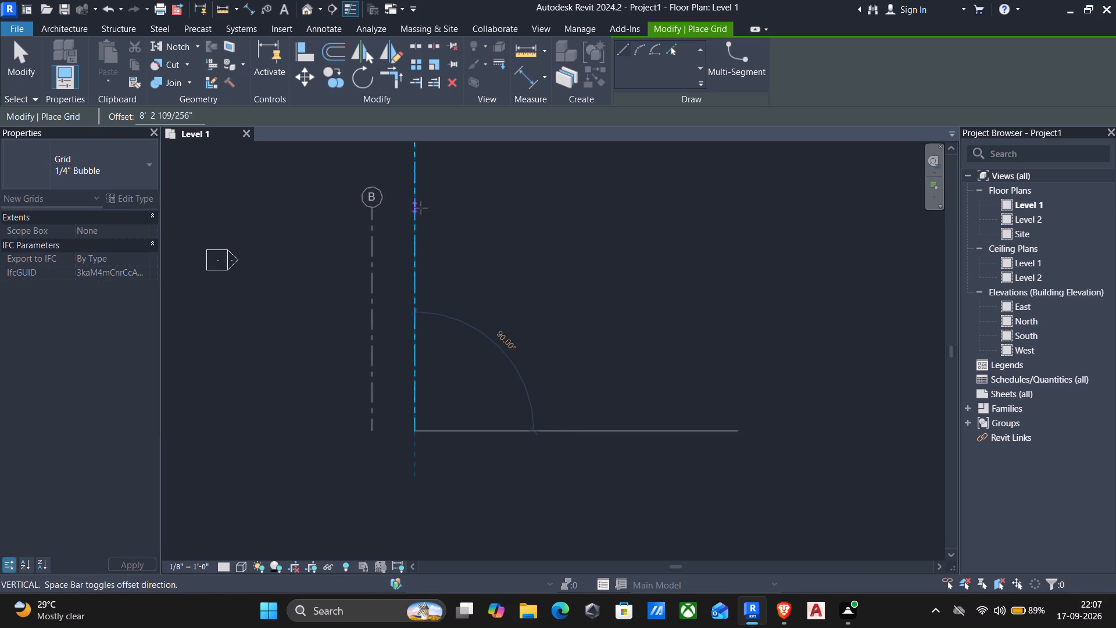
key("space")
middle_click_drag(405, 202, 434, 424)
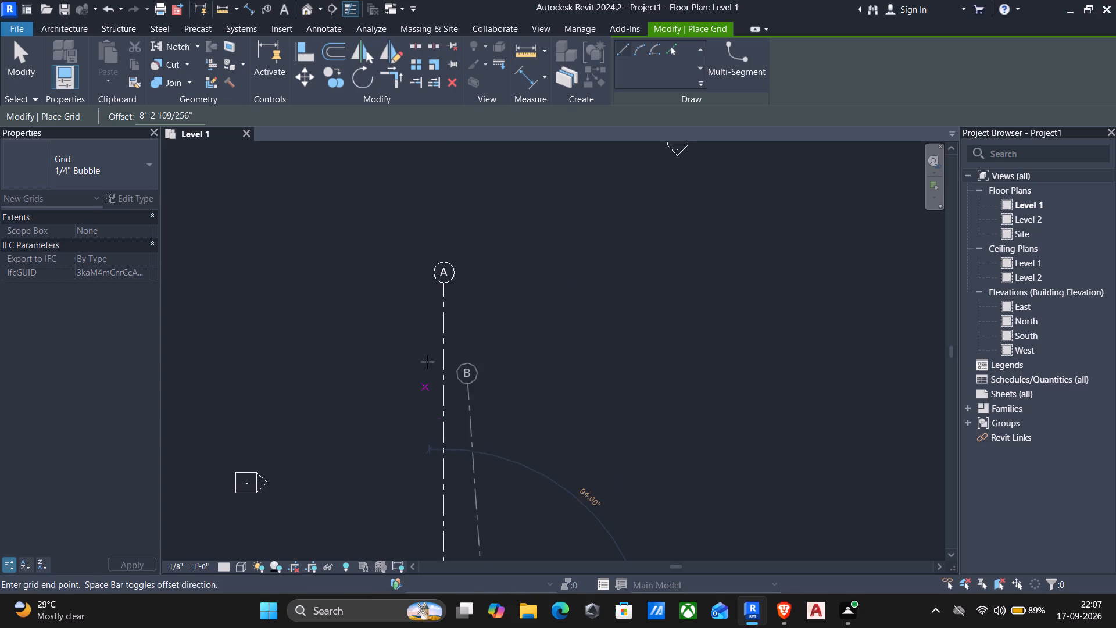
left_click(443, 288)
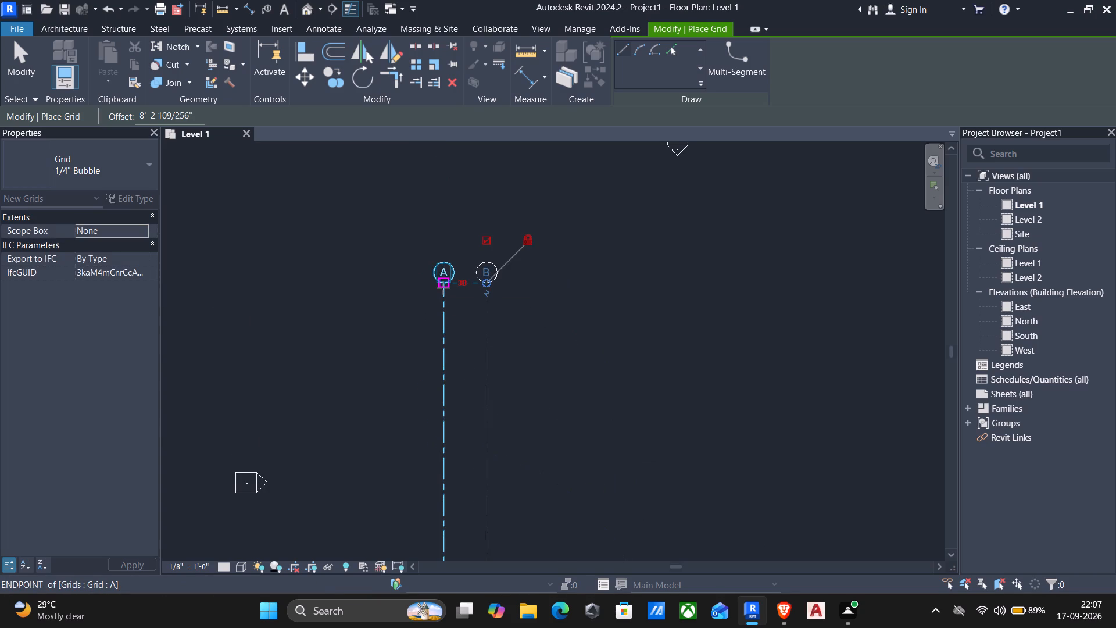
middle_click_drag(459, 335, 448, 301)
scroll(460, 336, "up", 1)
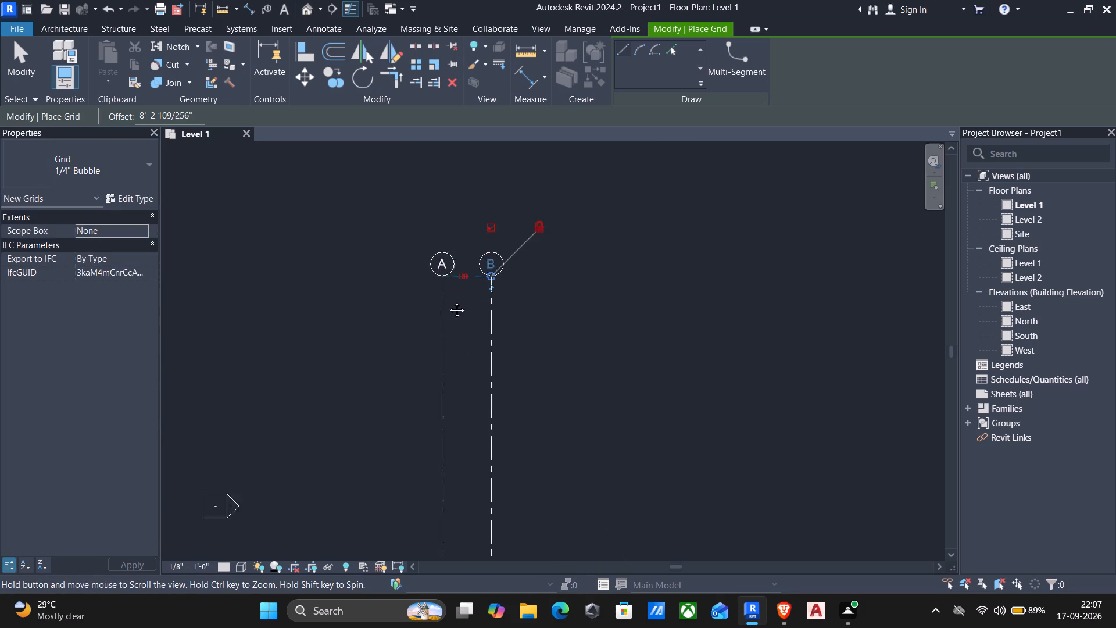
middle_click_drag(448, 301, 419, 234)
middle_click_drag(431, 479, 425, 280)
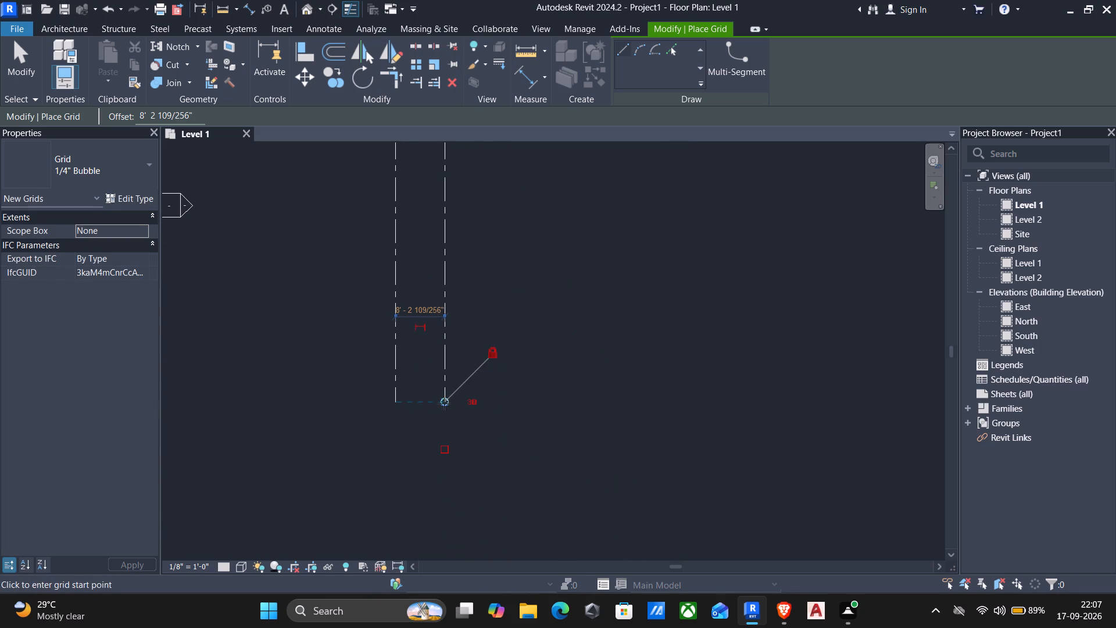
key("Escape")
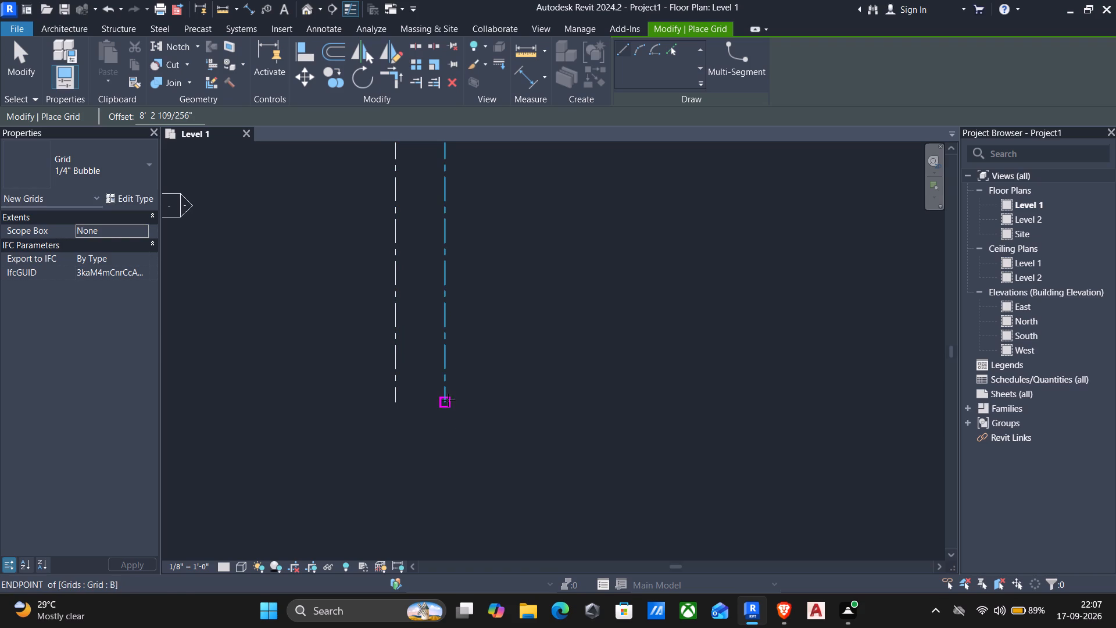
Draw another vertical grid line along grid B, offset 2500 mm to its east side, matching grid B's length.
left_click_drag(448, 400, 446, 389)
middle_click_drag(440, 248, 441, 504)
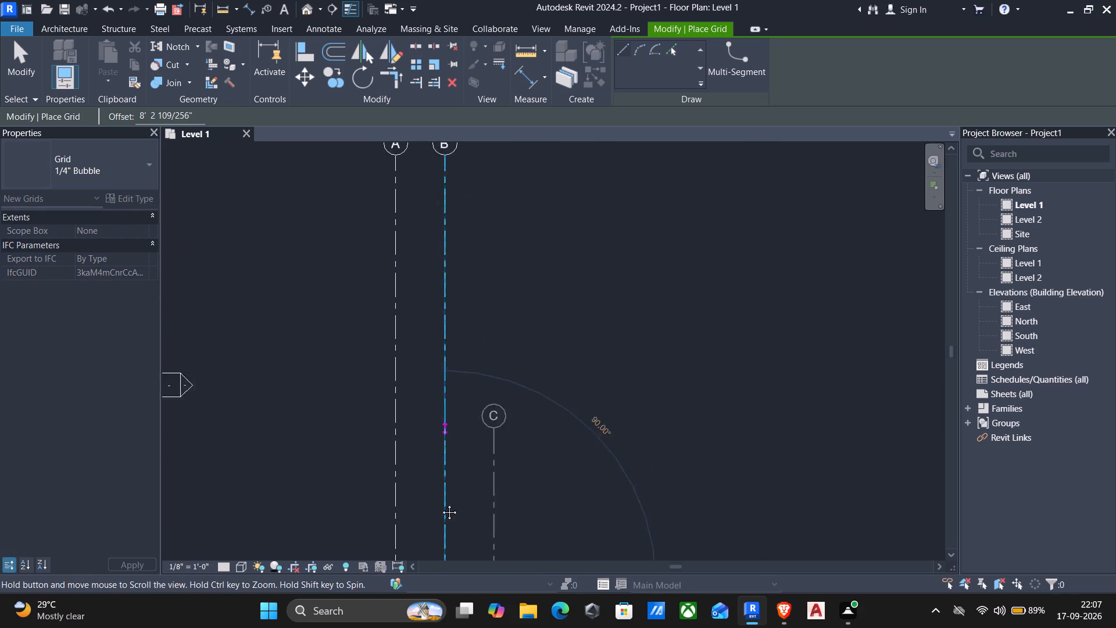
middle_click_drag(441, 504, 442, 606)
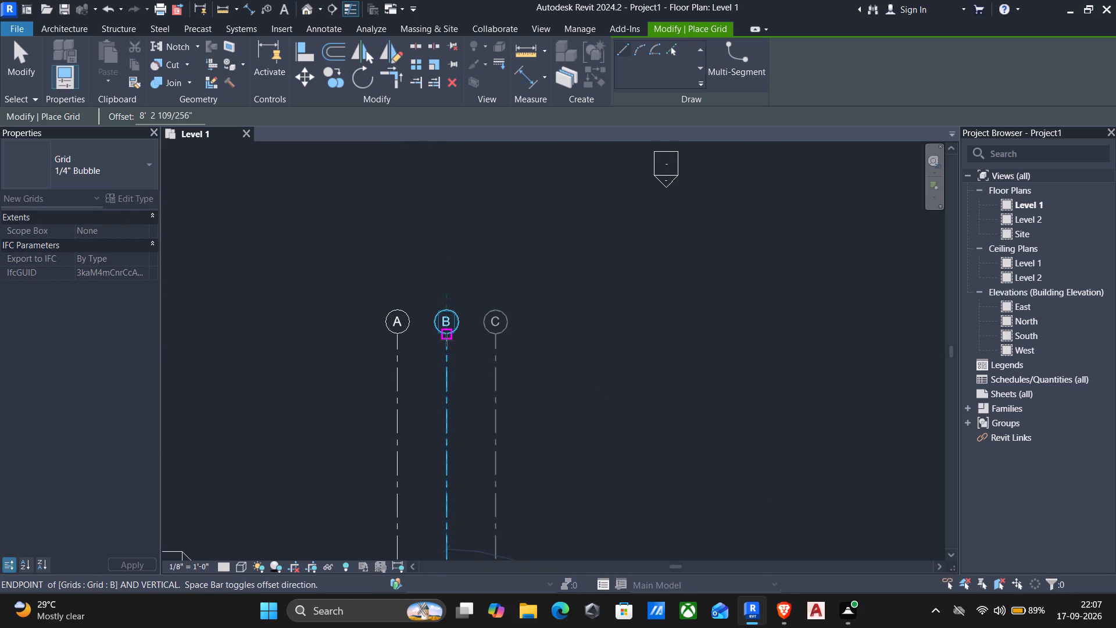
left_click(446, 340)
Draw another vertical grid line along grid C, offset 2500 mm to its east side, matching grid C's length.
middle_click_drag(459, 415, 459, 416)
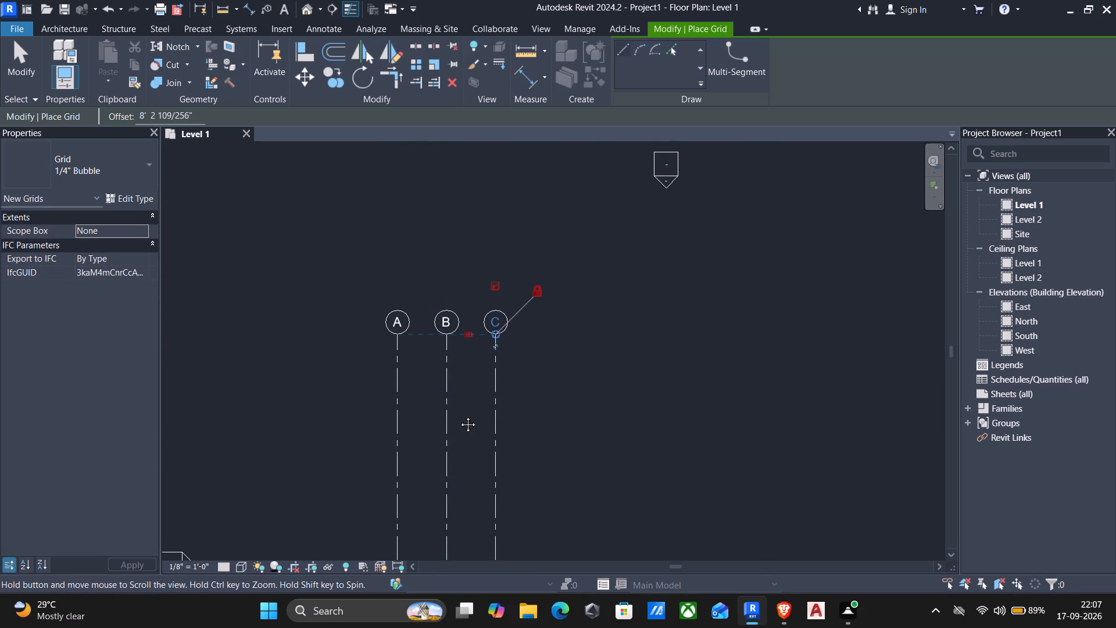
middle_click_drag(459, 416, 454, 336)
middle_click_drag(497, 430, 497, 429)
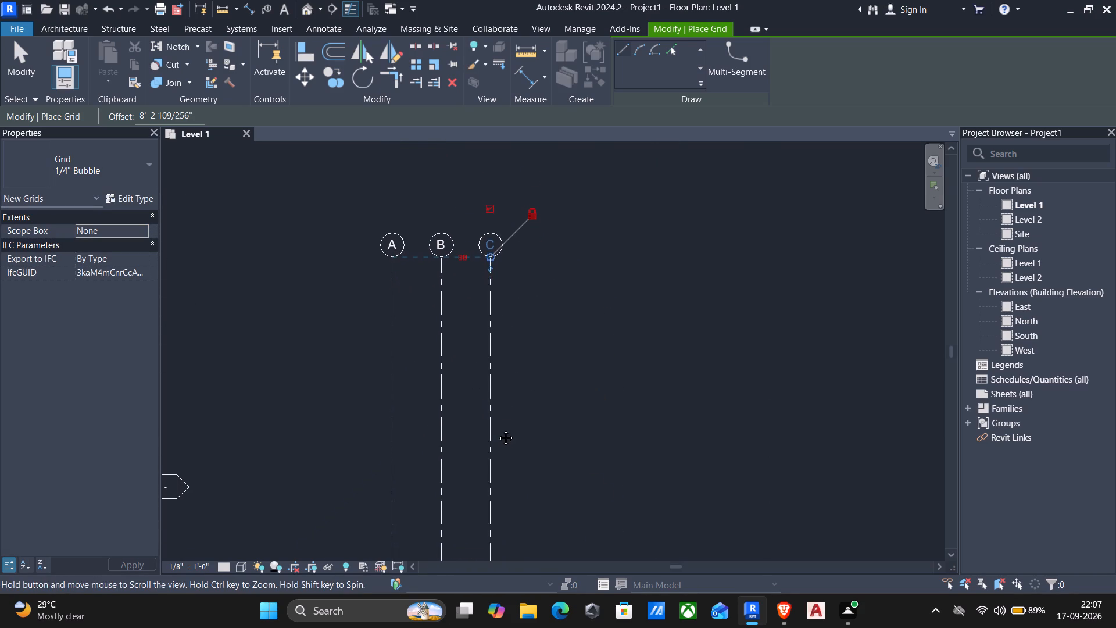
middle_click_drag(497, 429, 484, 204)
key("Escape")
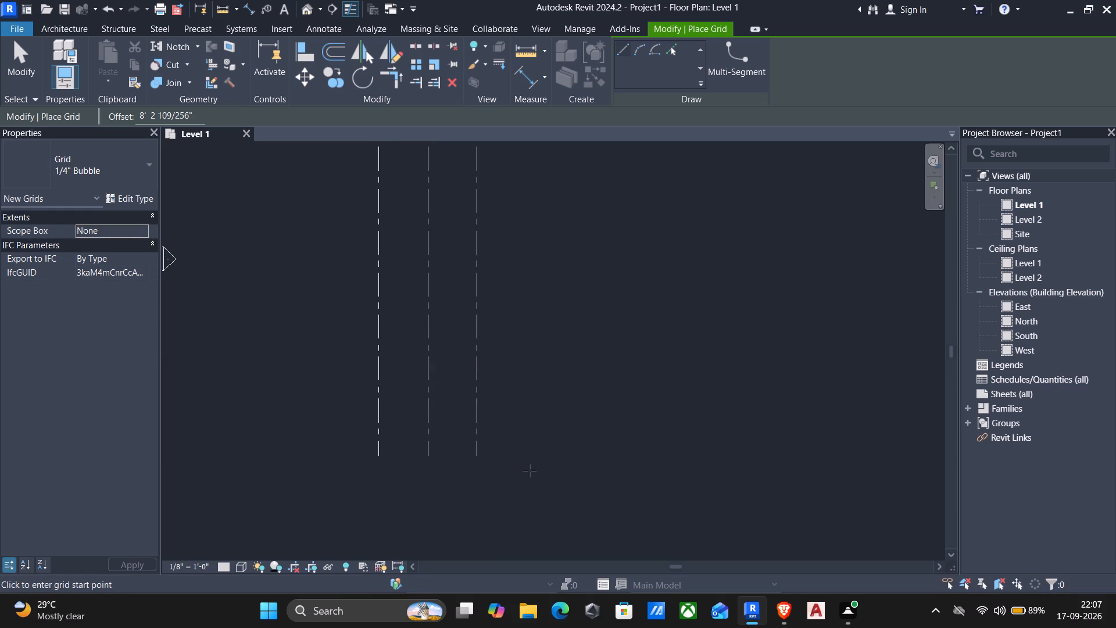
left_click(478, 452)
middle_click_drag(485, 291, 487, 345)
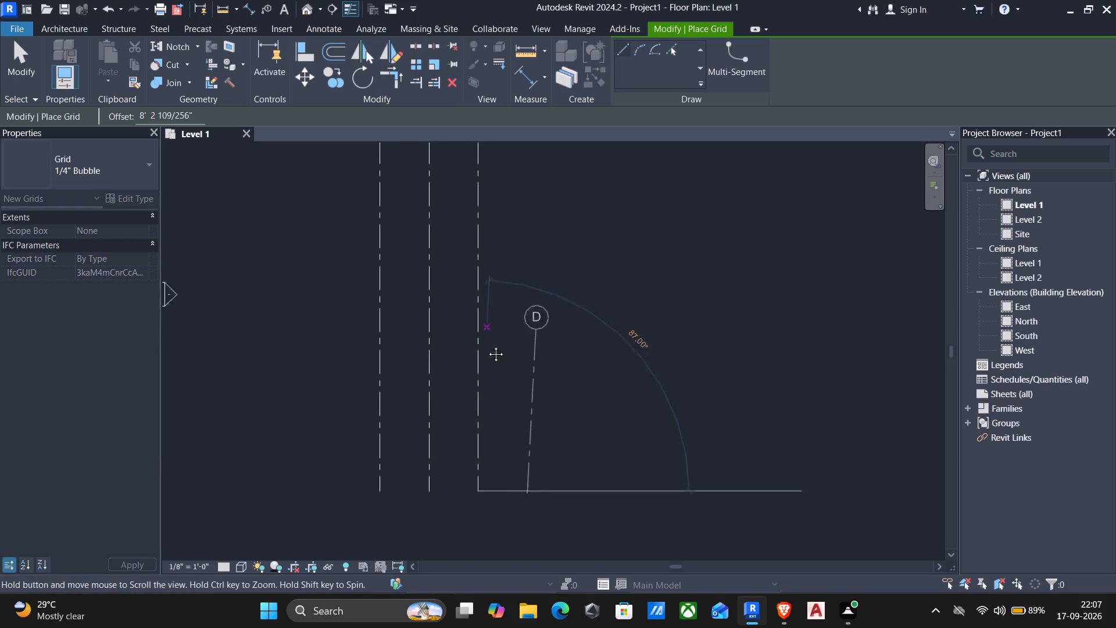
middle_click_drag(487, 345, 484, 491)
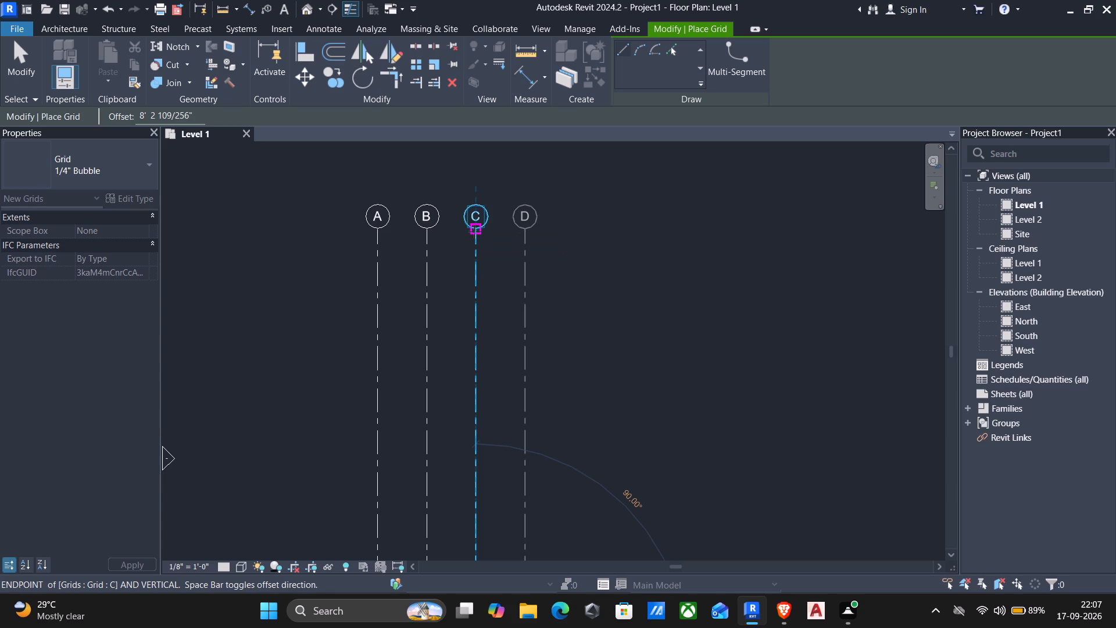
left_click(474, 231)
Set the grid offset to 3500 mm and draw a short vertical grid line east of grid C, starting at grid C's lower end.
middle_click_drag(598, 306, 596, 302)
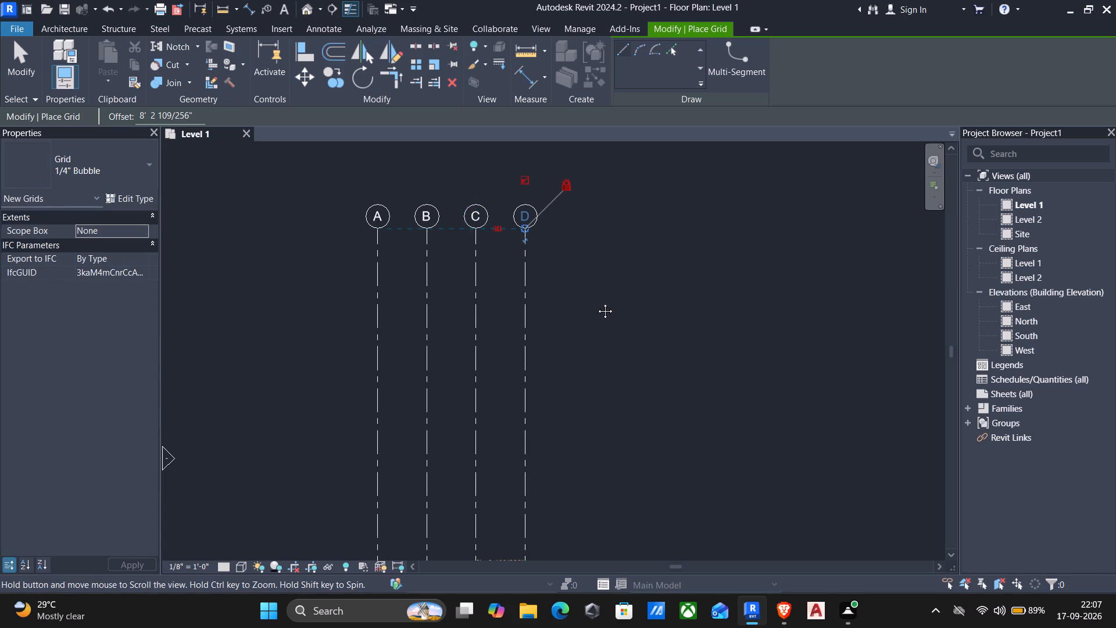
middle_click_drag(596, 302, 569, 255)
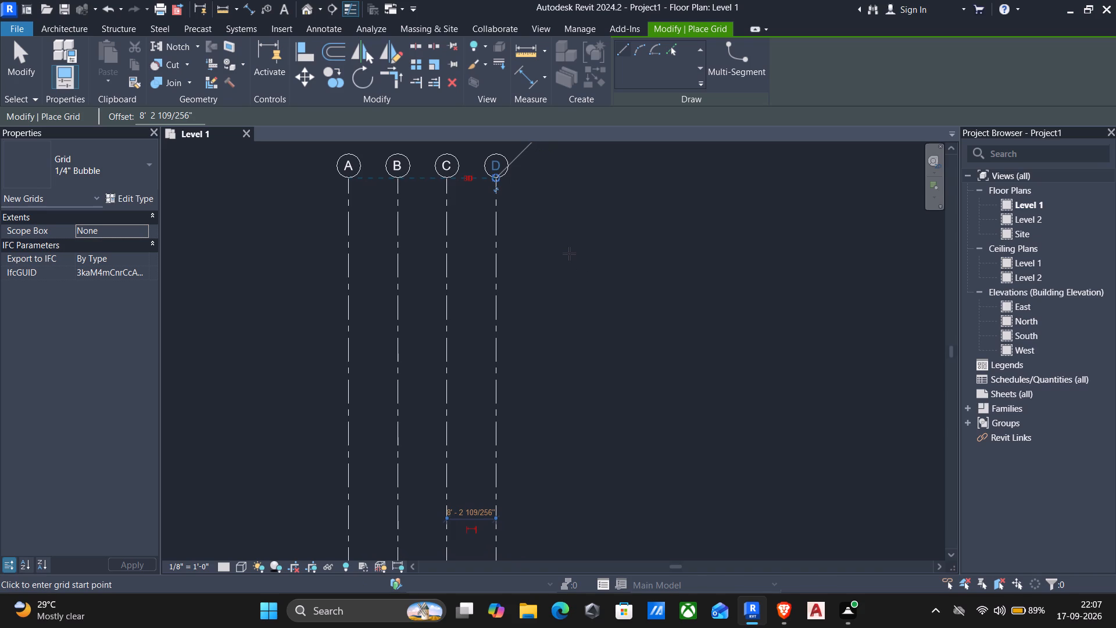
middle_click_drag(484, 269, 453, 206)
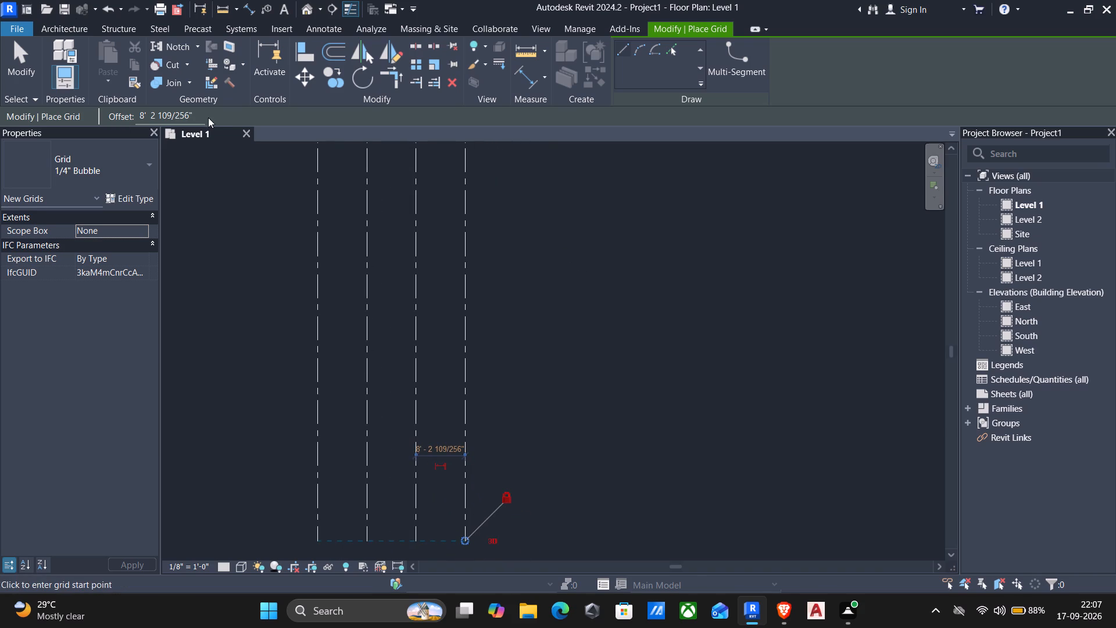
left_click_drag(196, 119, 0, 56)
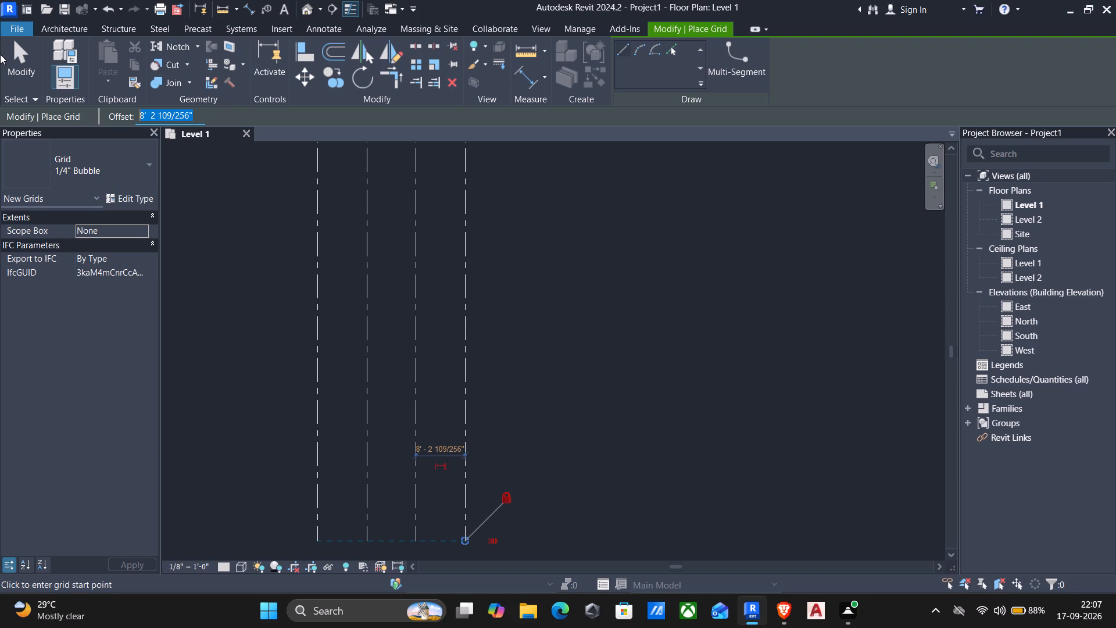
type("3500")
type("MMM")
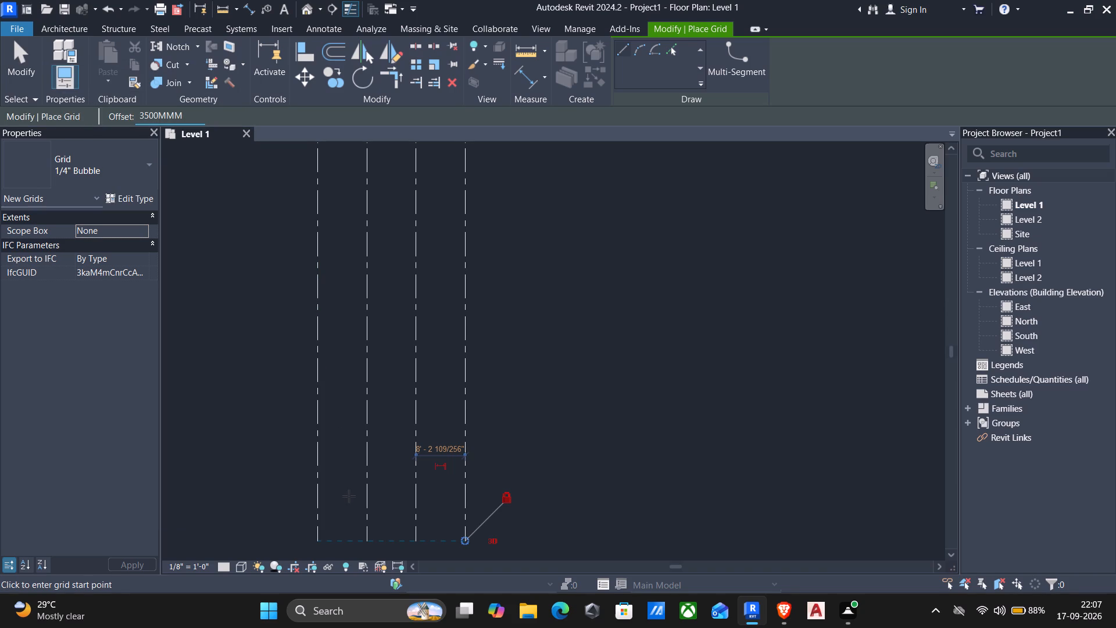
key("BackSpace")
middle_click_drag(340, 458, 301, 309)
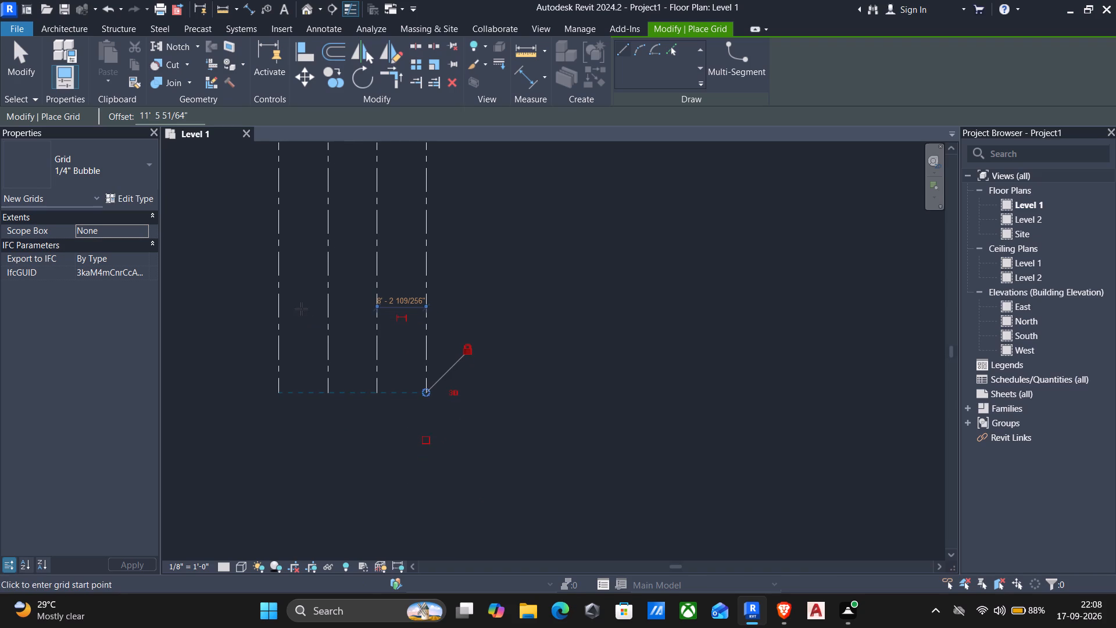
left_click(375, 388)
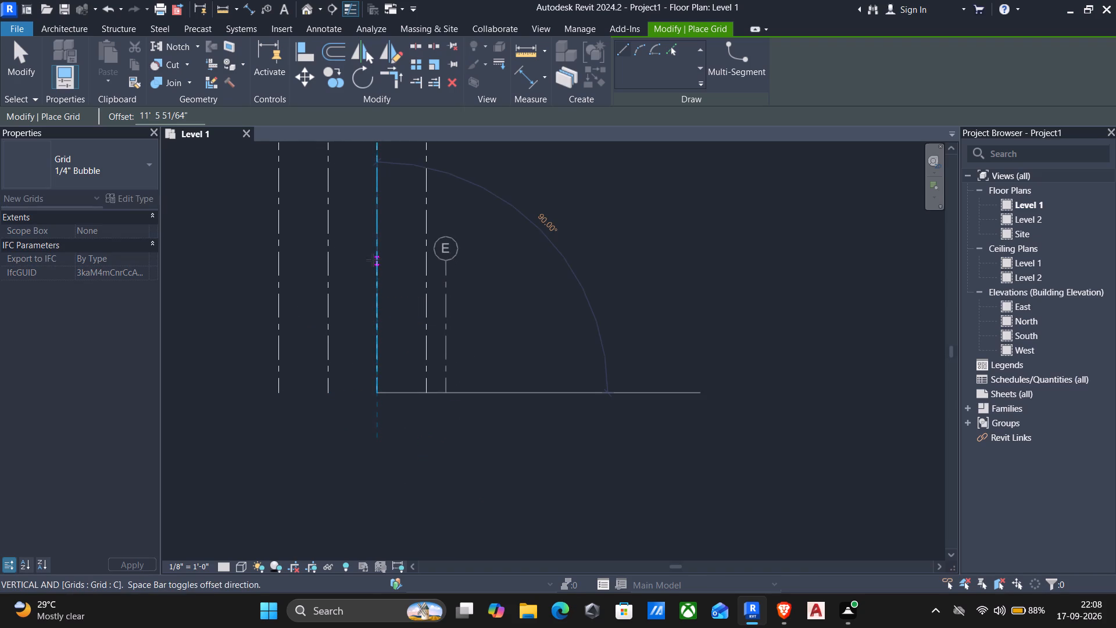
left_click_drag(373, 260, 376, 395)
middle_click_drag(372, 262, 376, 395)
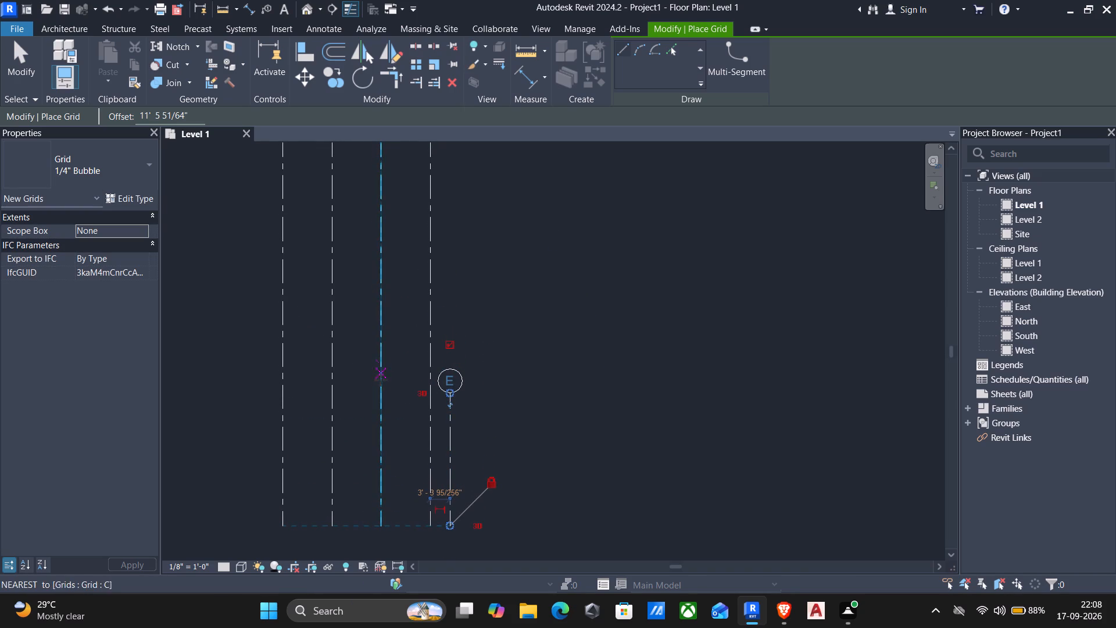
key("Escape")
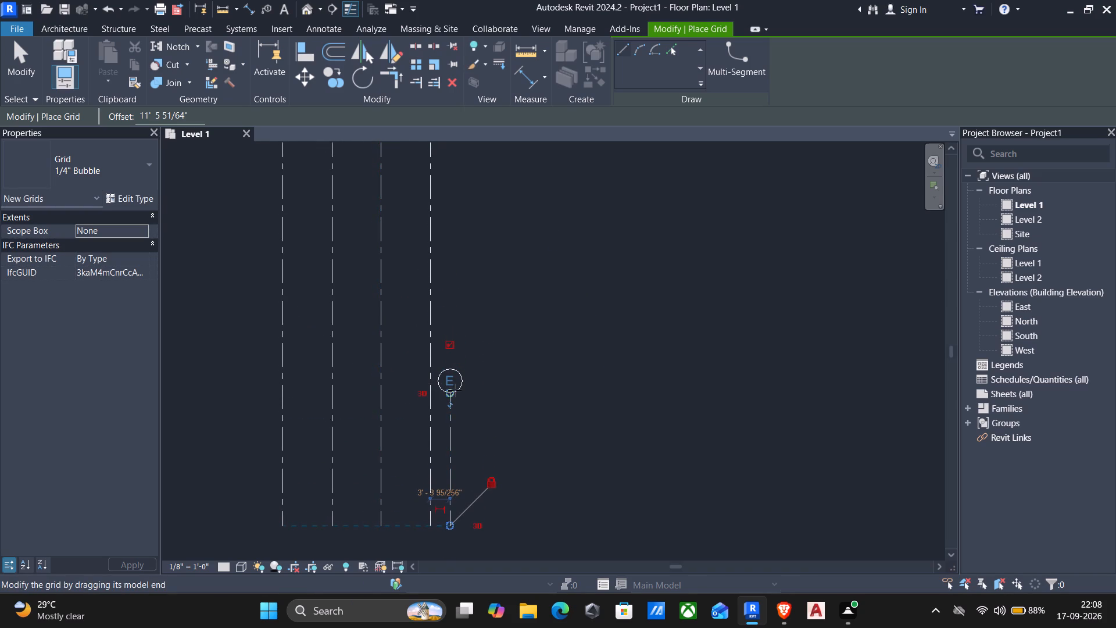
key("Escape")
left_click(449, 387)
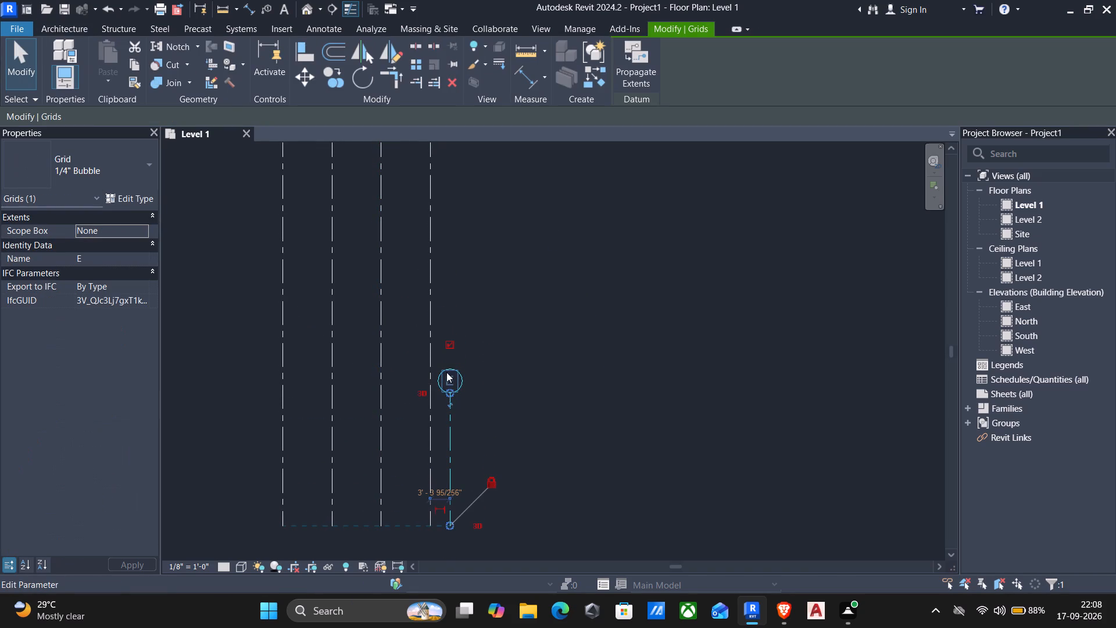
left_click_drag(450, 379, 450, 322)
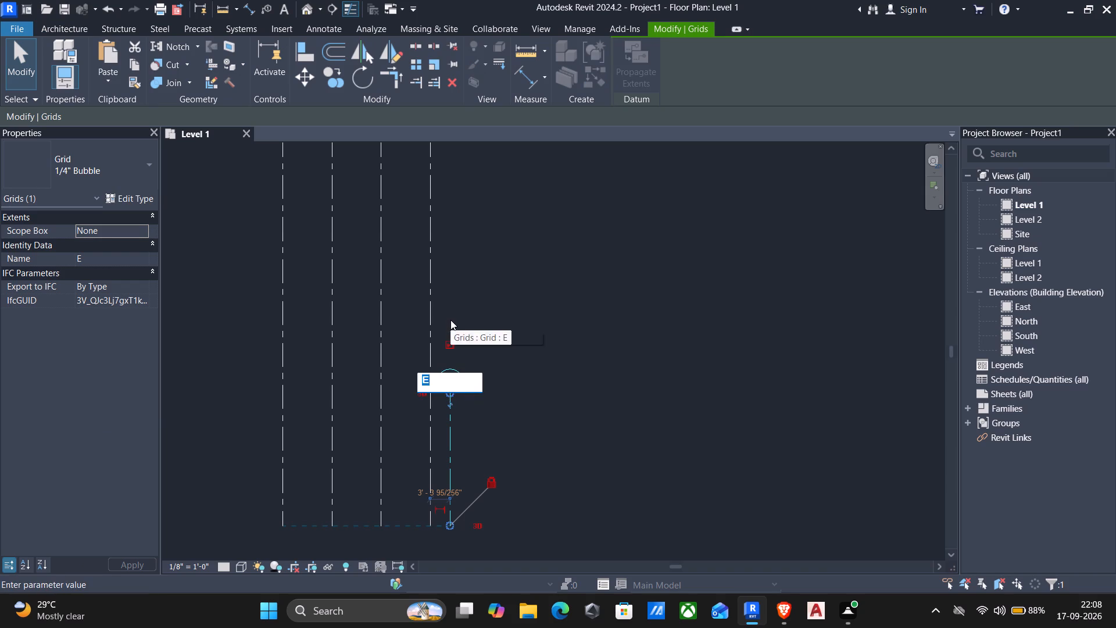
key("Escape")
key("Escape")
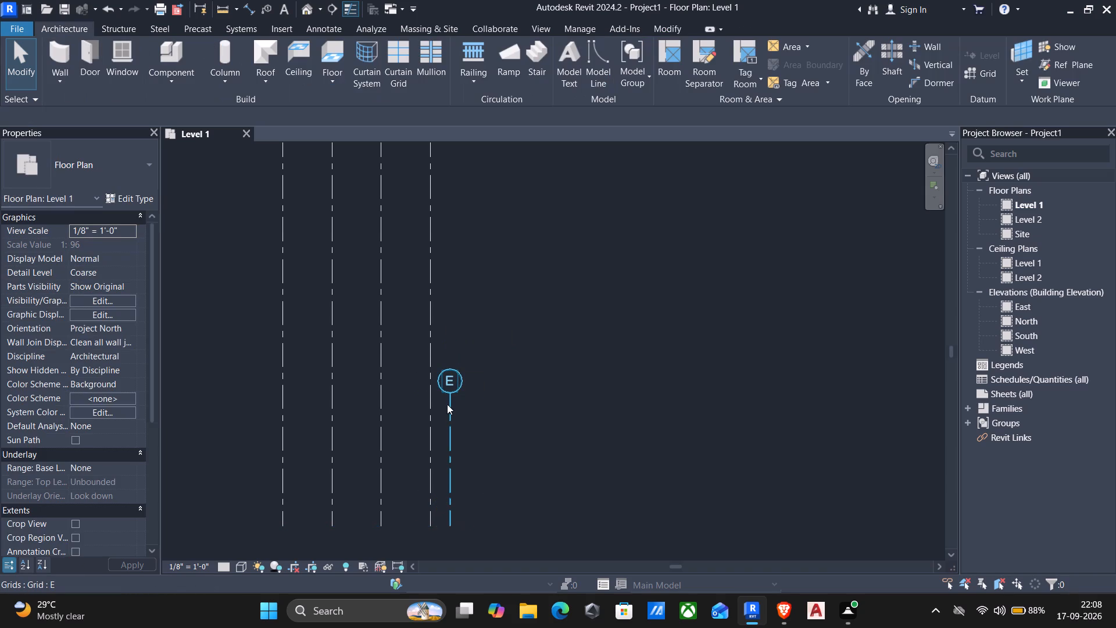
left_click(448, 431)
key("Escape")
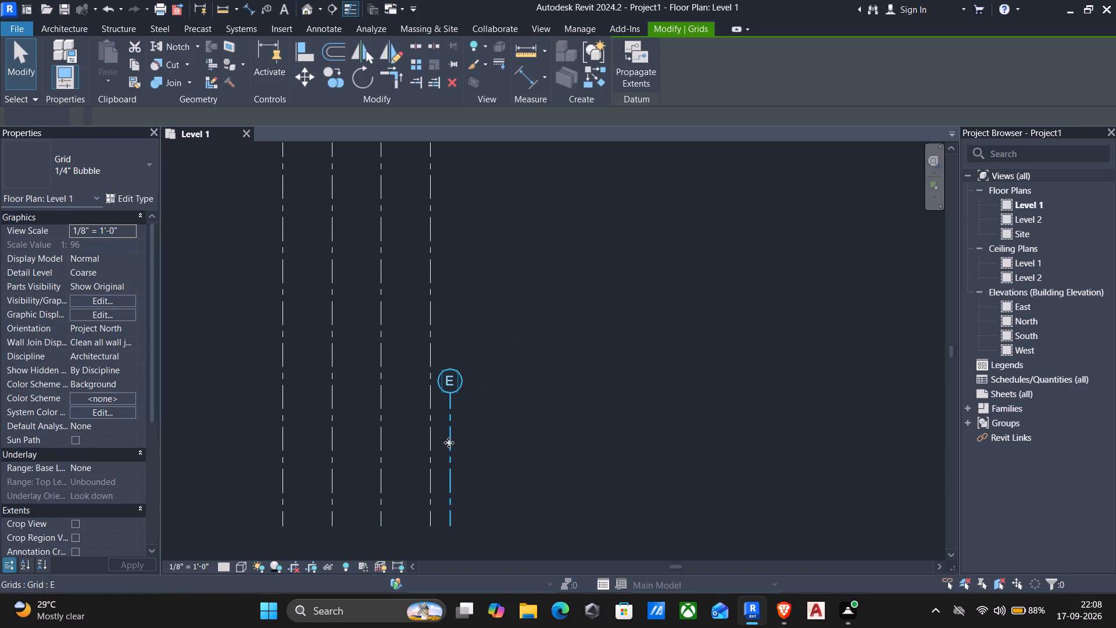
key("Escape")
Stretch the upper end of grid E to align its bubble with the bubbles of grids A to D.
left_click(452, 416)
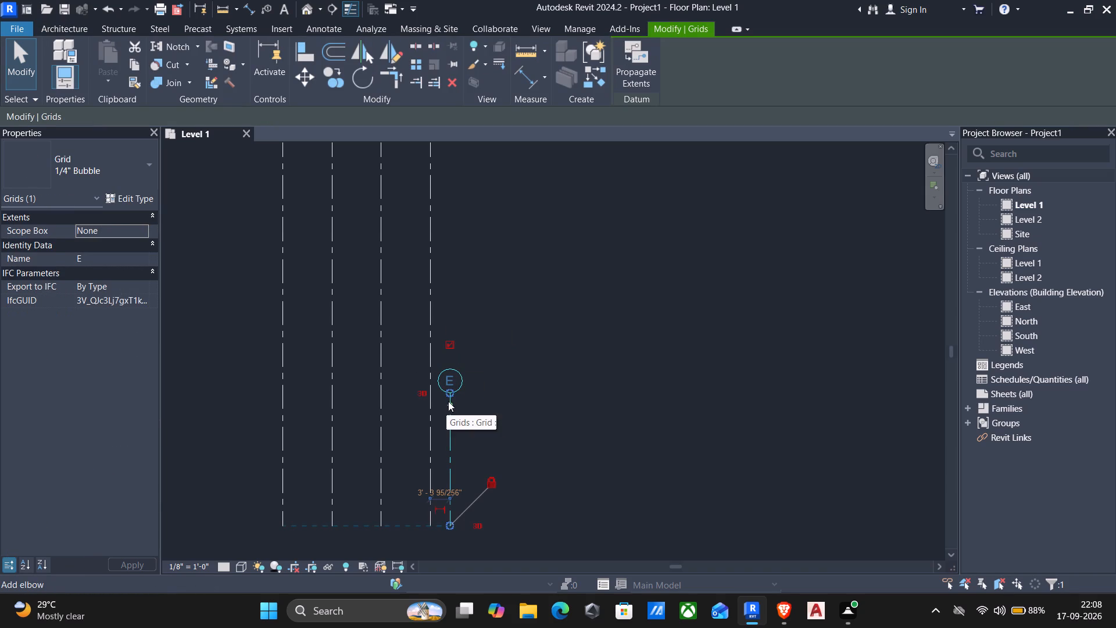
left_click_drag(450, 392, 452, 304)
middle_click_drag(452, 259, 452, 304)
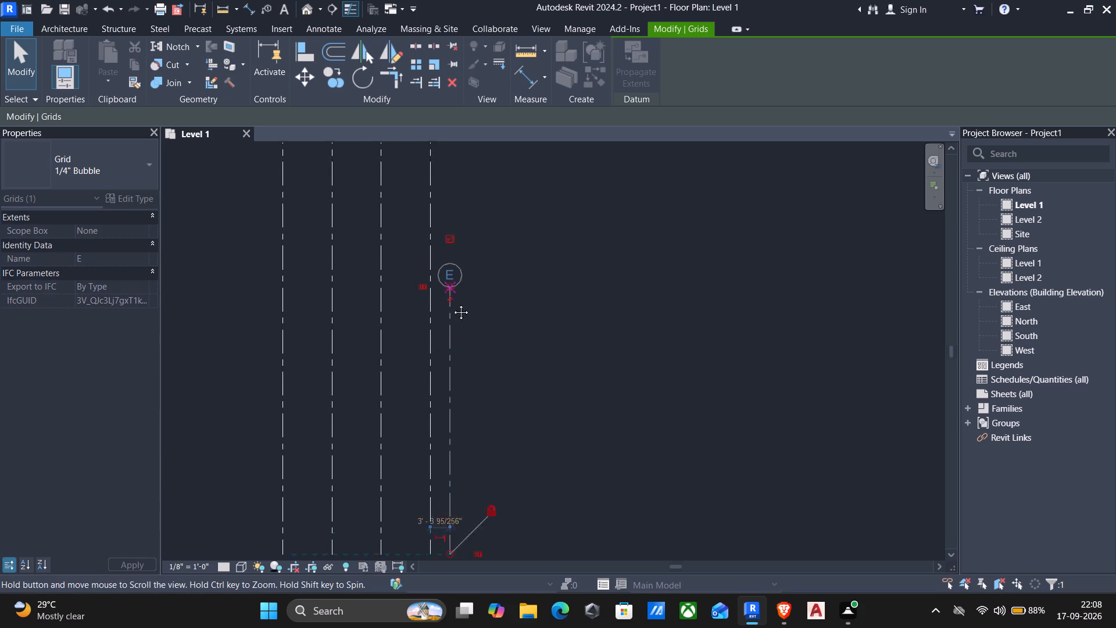
middle_click_drag(452, 304, 446, 440)
left_click_drag(452, 304, 446, 440)
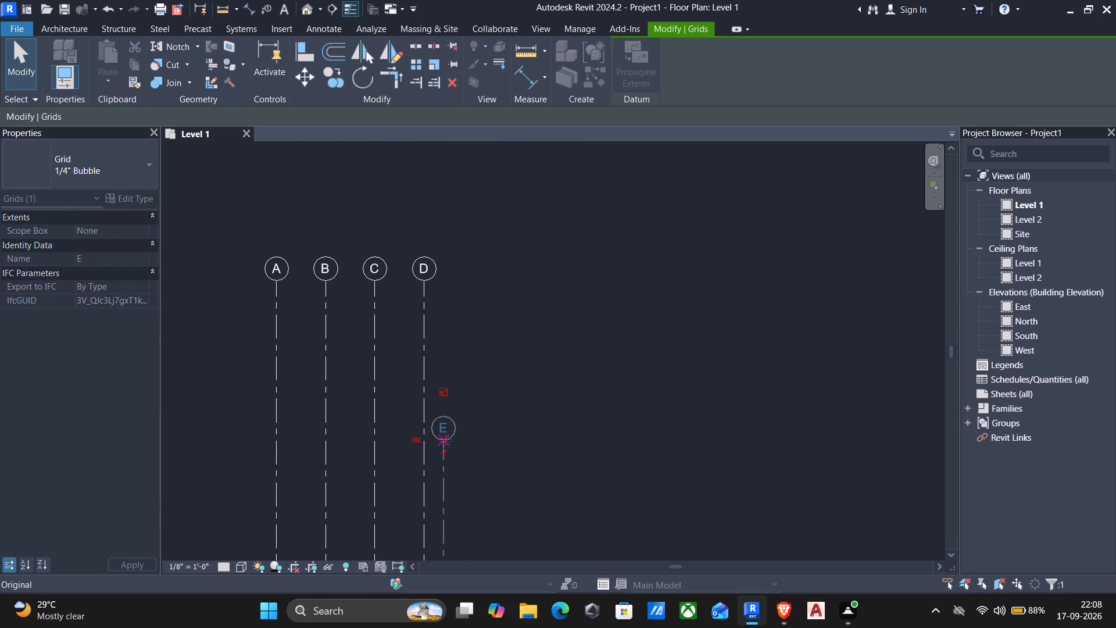
left_click_drag(446, 440, 460, 276)
middle_click_drag(463, 350, 432, 290)
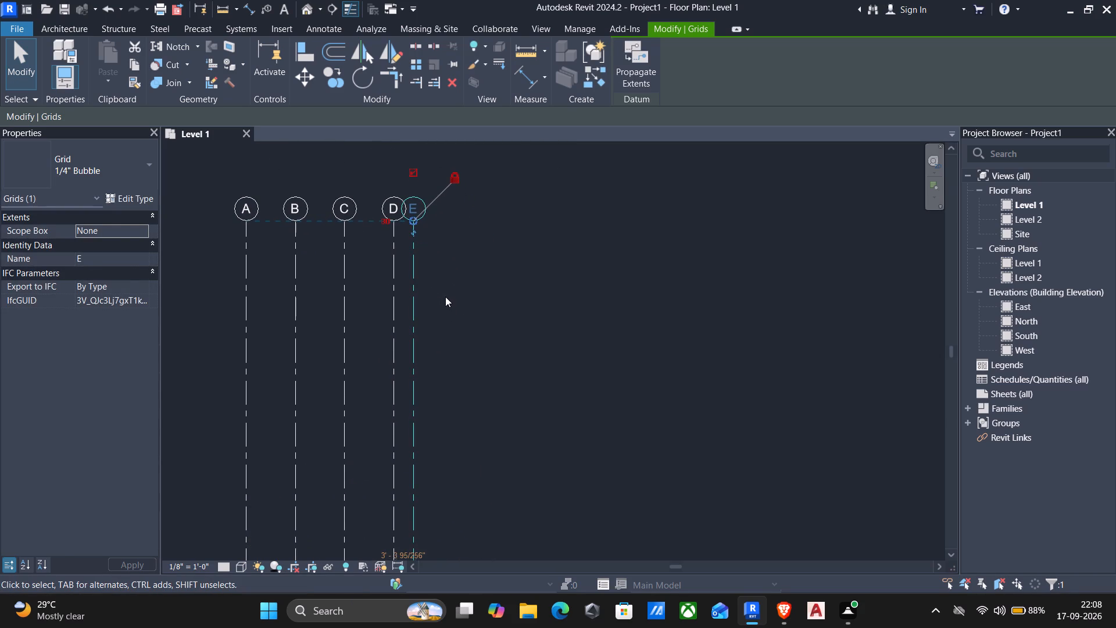
key("Escape")
Create a similar vertical grid line along grid D, offset 3000 mm to its east side, matching grid D's length.
middle_click_drag(453, 400, 432, 349)
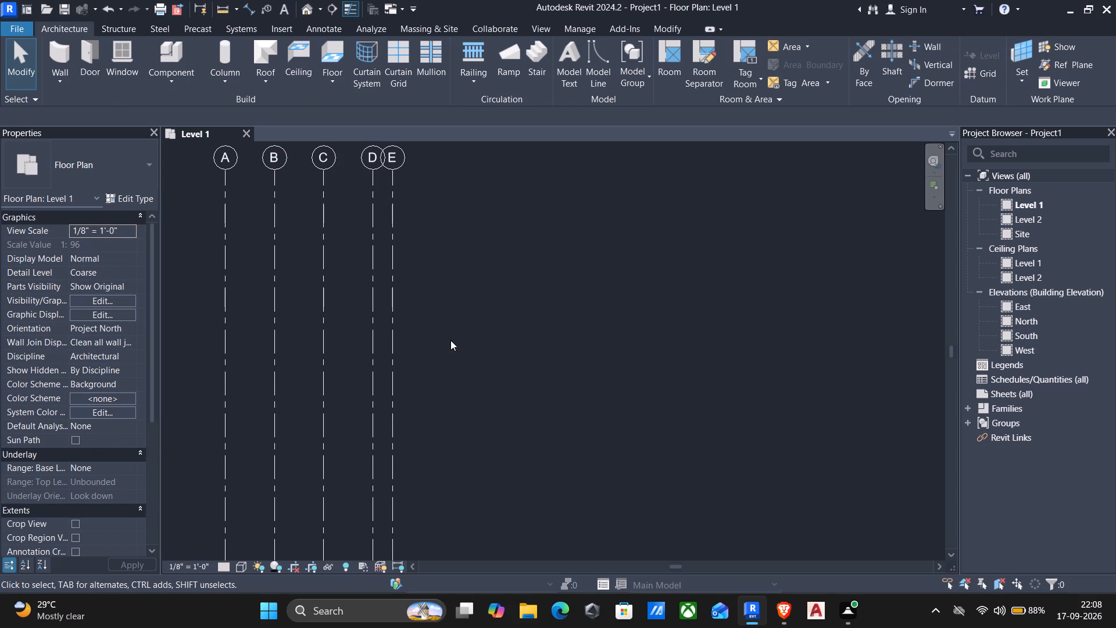
middle_click_drag(463, 389, 455, 346)
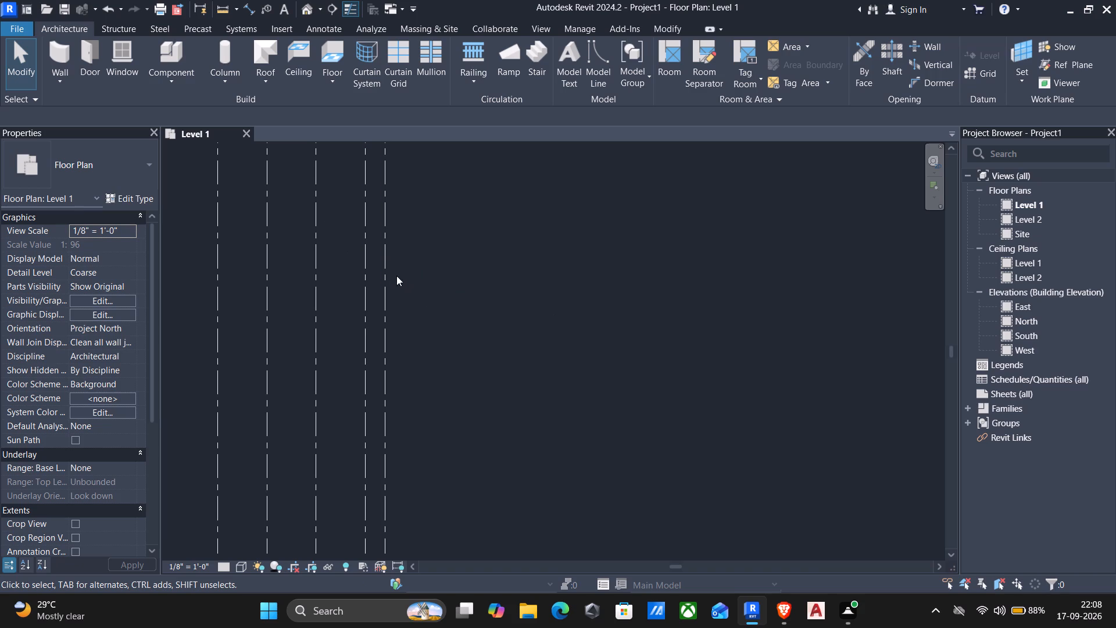
left_click(362, 266)
type("CS")
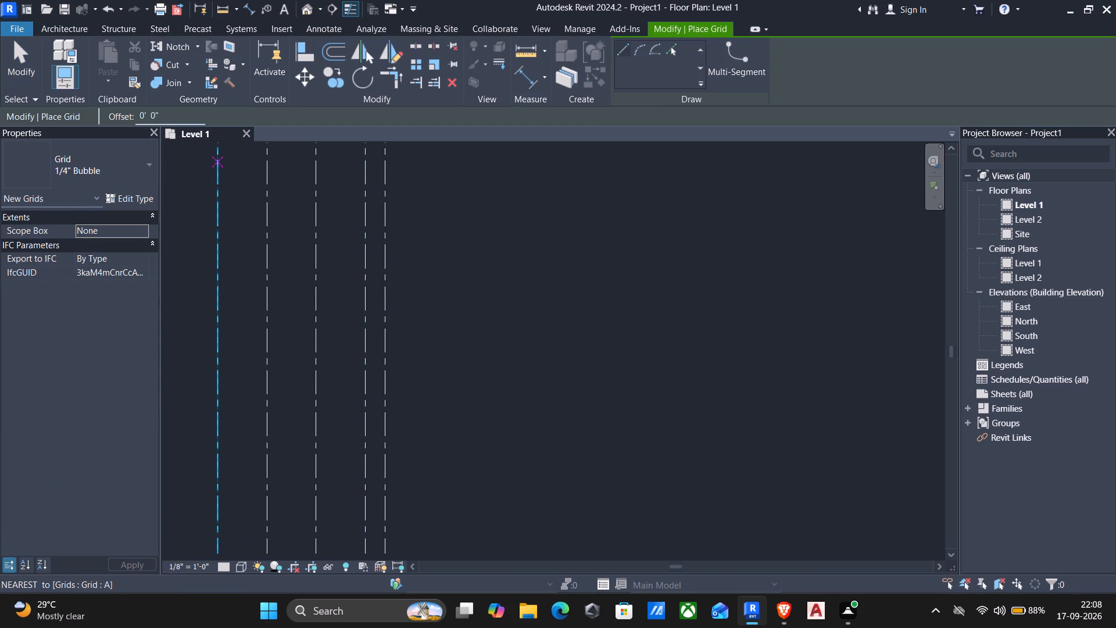
left_click_drag(192, 116, 34, 93)
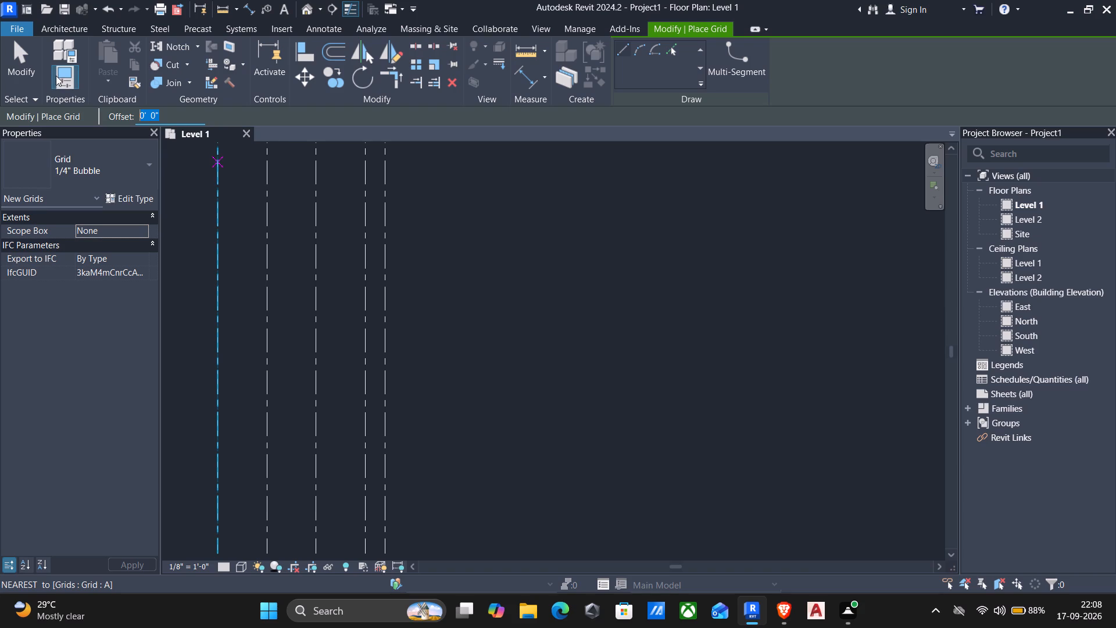
type("30")
type("00")
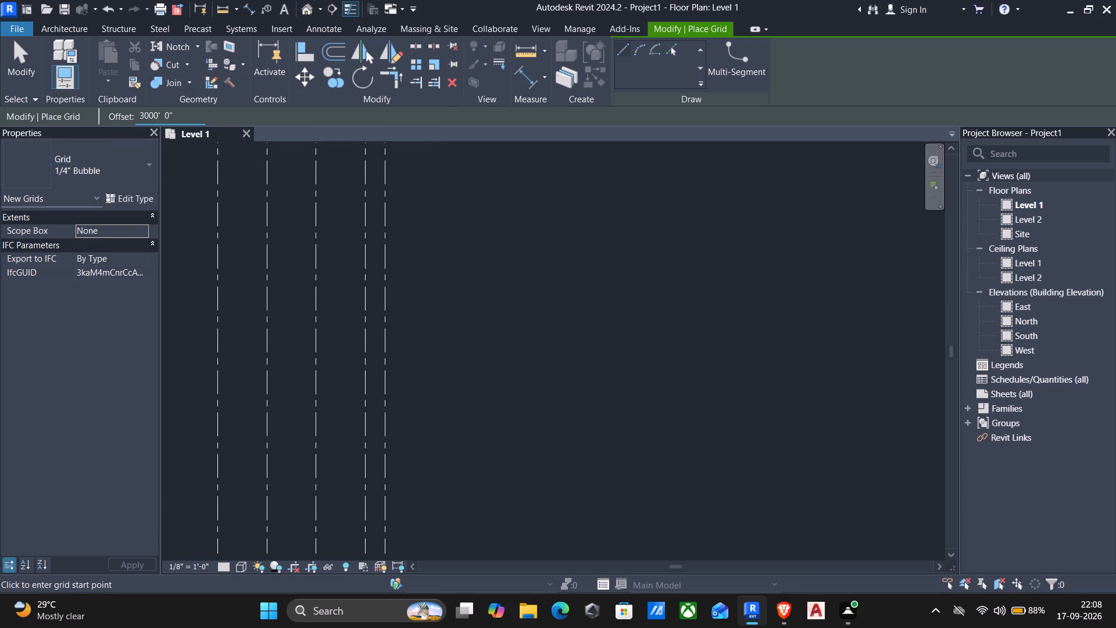
left_click_drag(192, 114, 0, 69)
type("3000")
key("m")
key("m")
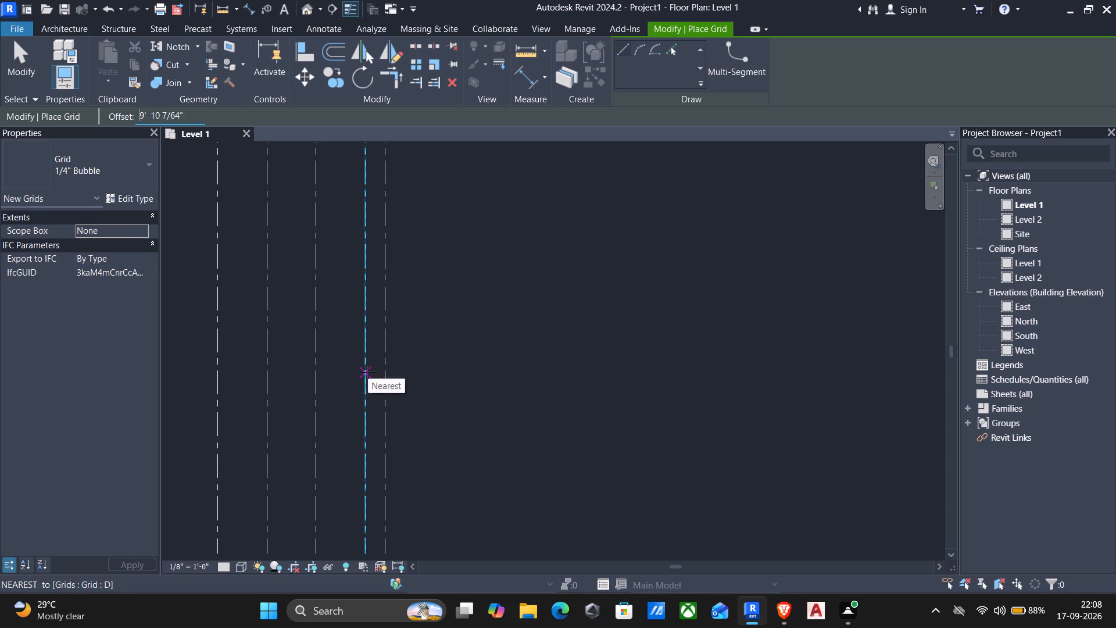
scroll(368, 372, "down", 2)
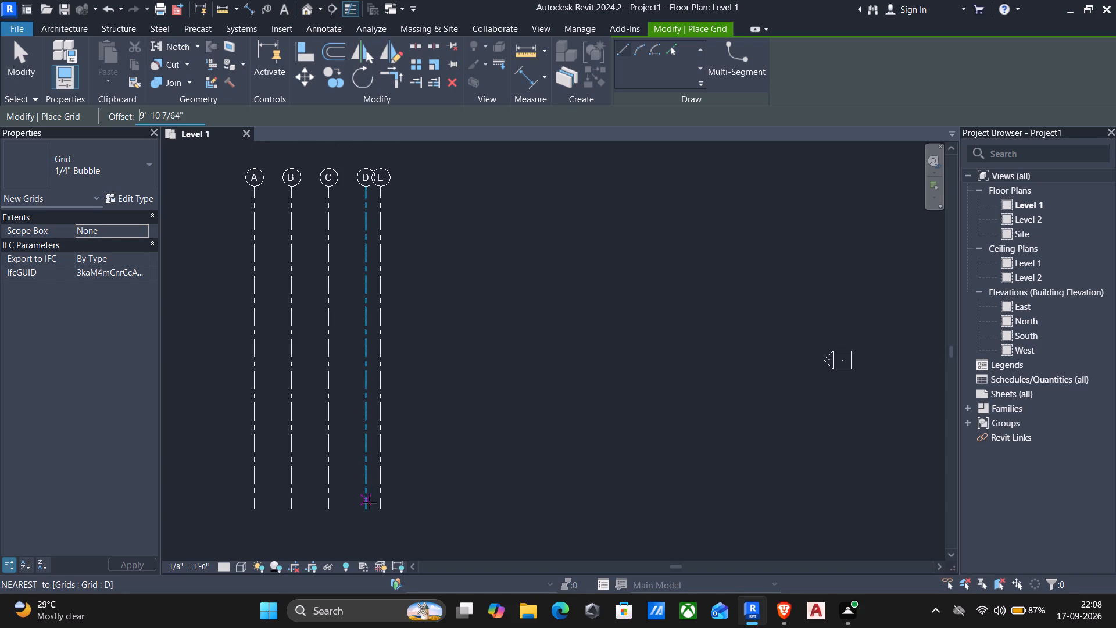
left_click(370, 506)
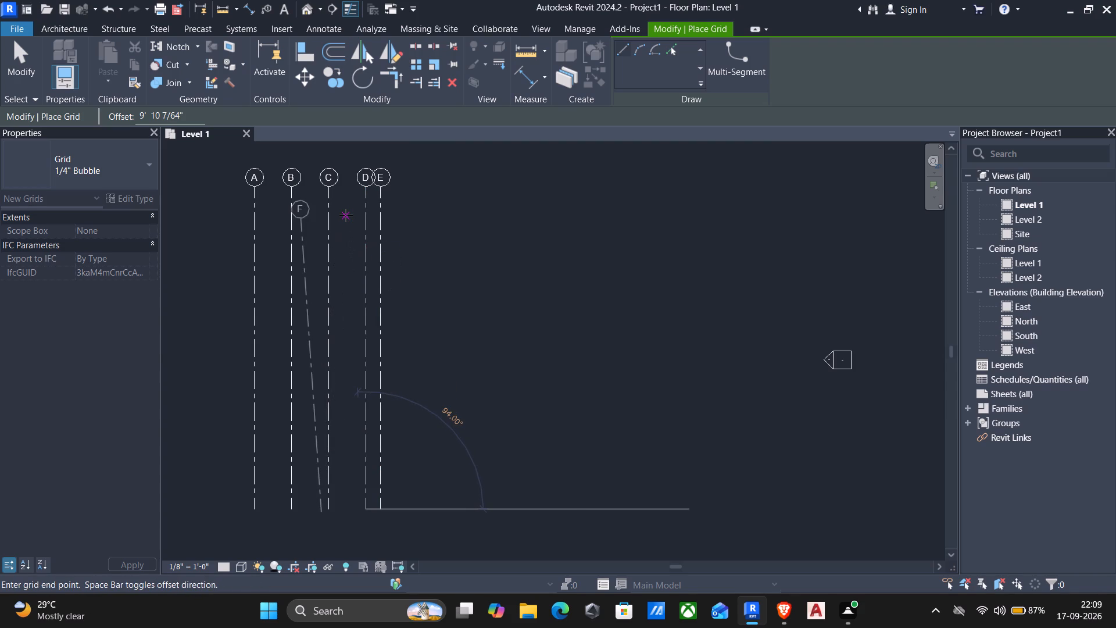
key("space")
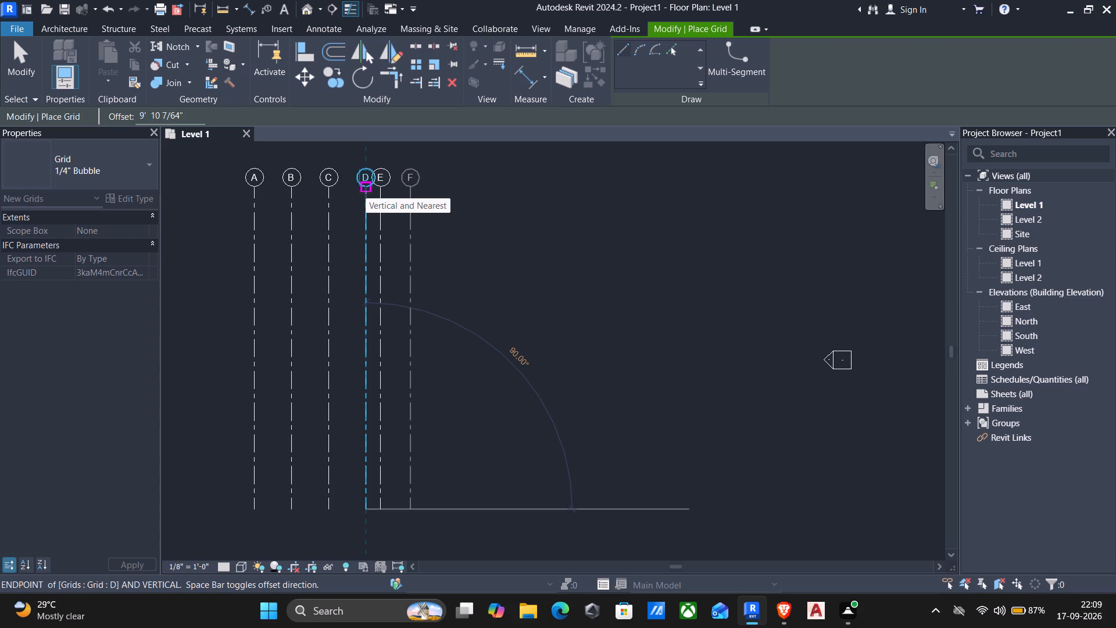
left_click(366, 192)
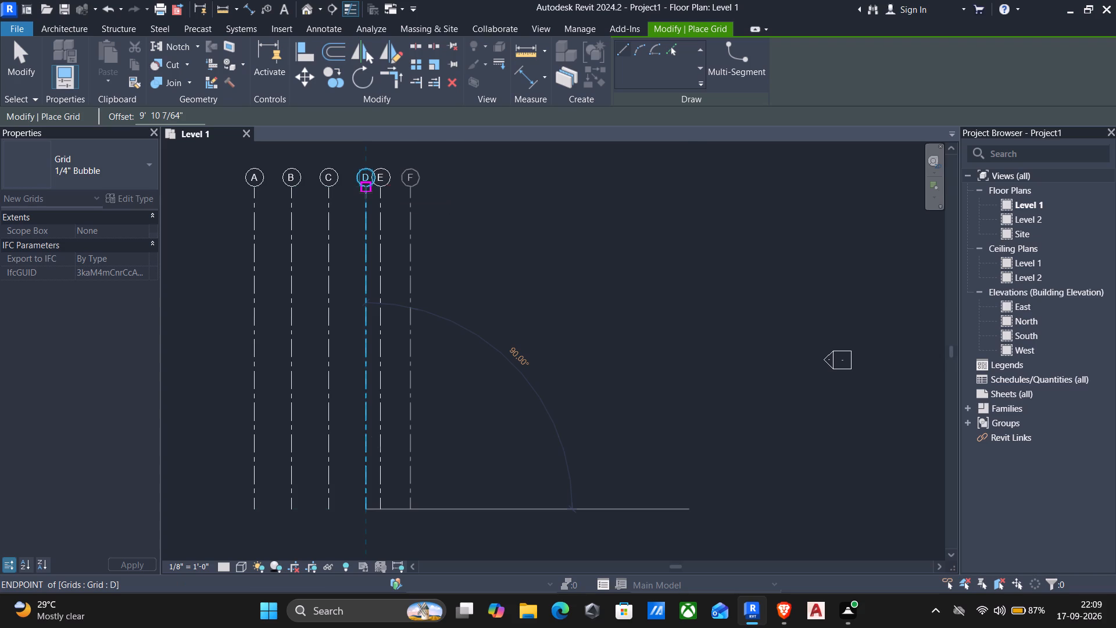
key("Escape")
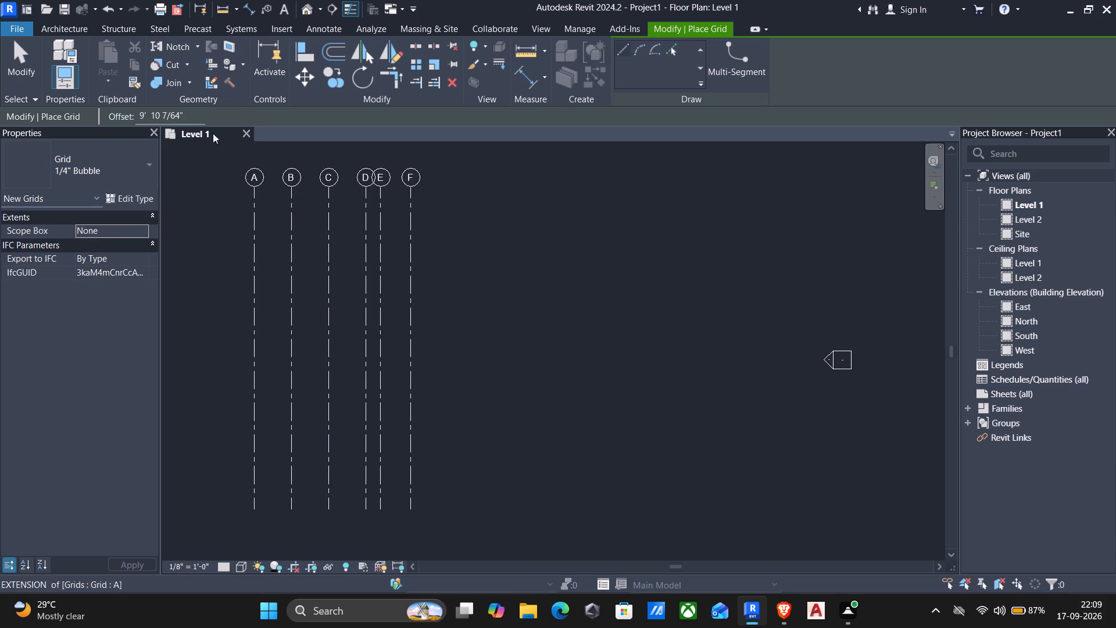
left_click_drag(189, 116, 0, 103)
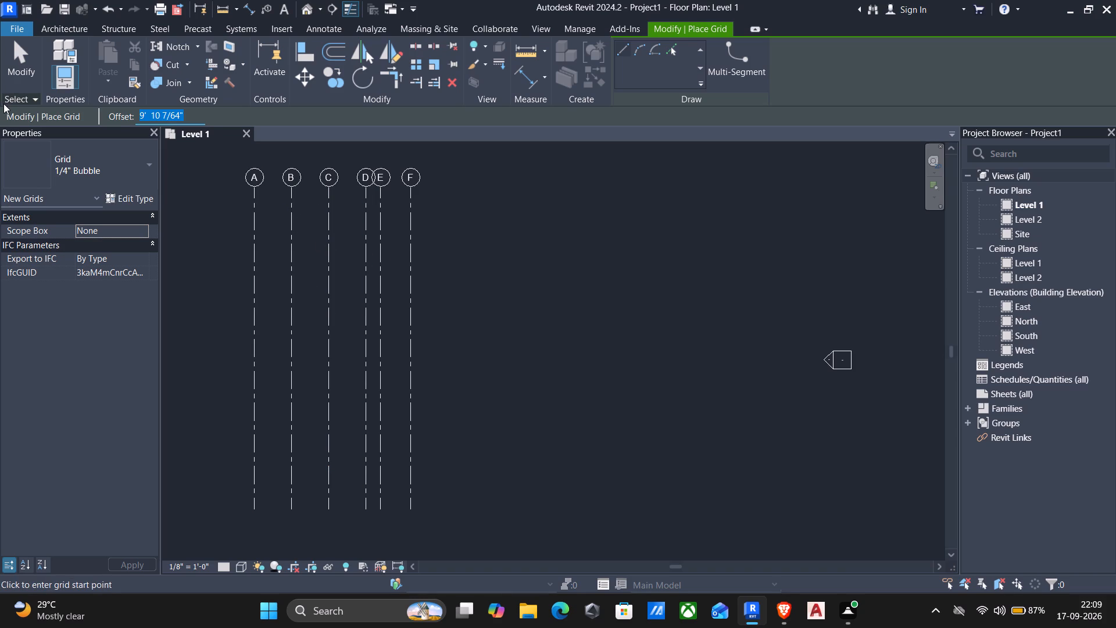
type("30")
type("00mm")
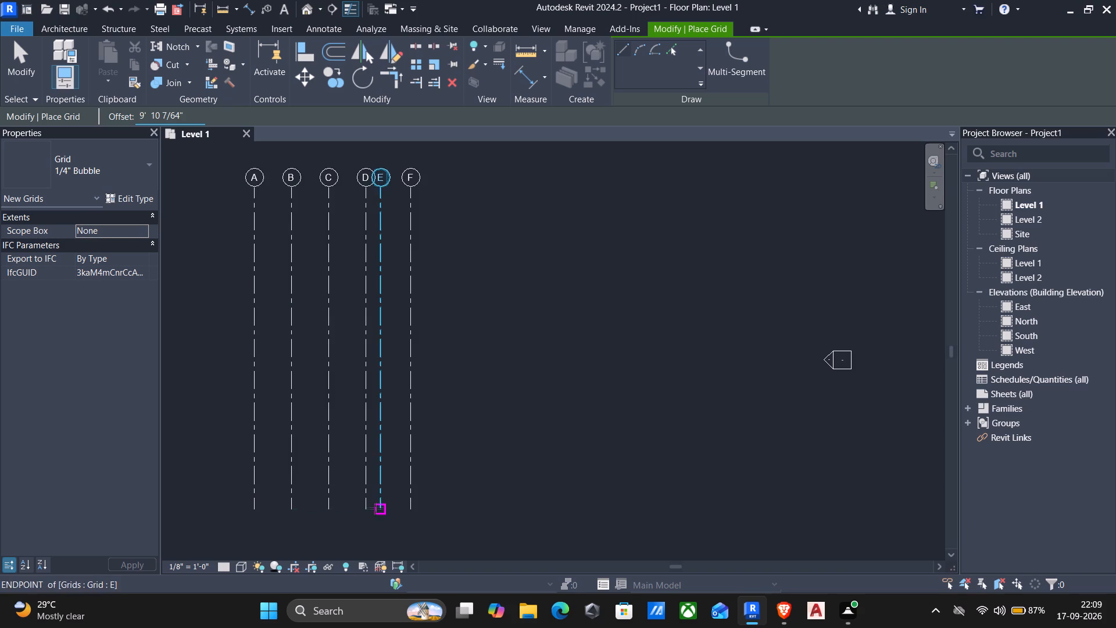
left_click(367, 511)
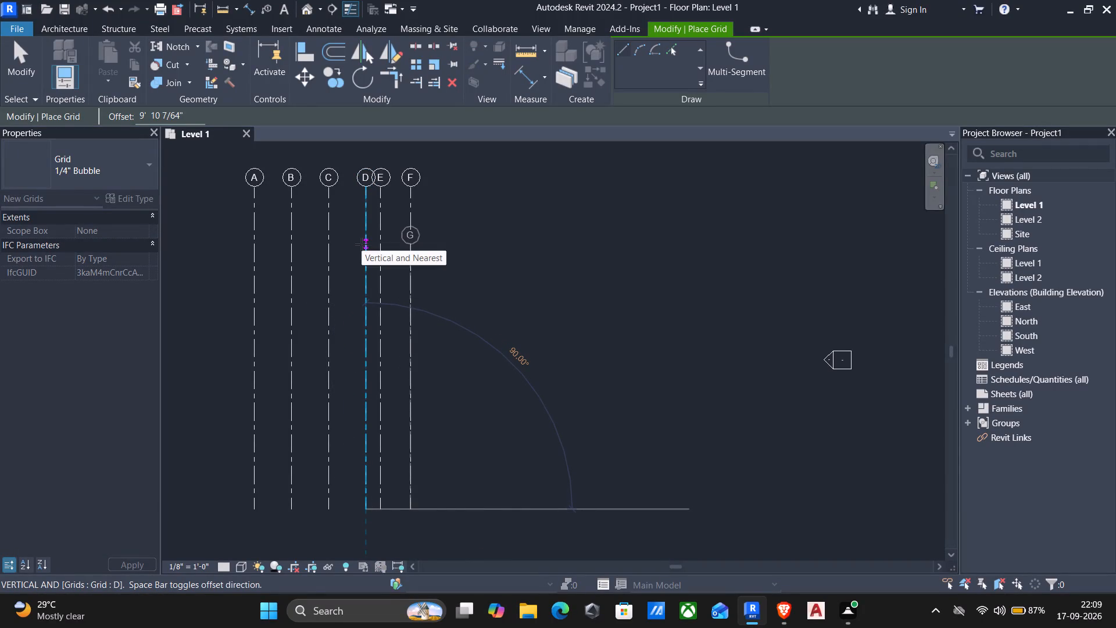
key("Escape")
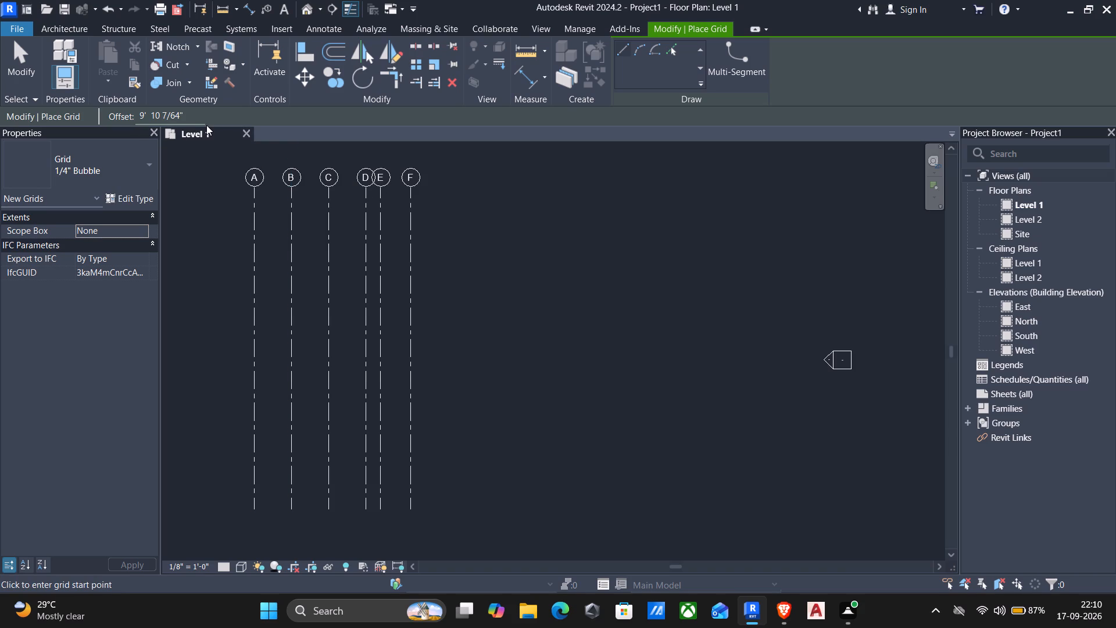
Set the grid offset to 3000 mm and draw a vertical grid line along grid F, on its east side, matching grid F's length.
left_click_drag(191, 112, 0, 104)
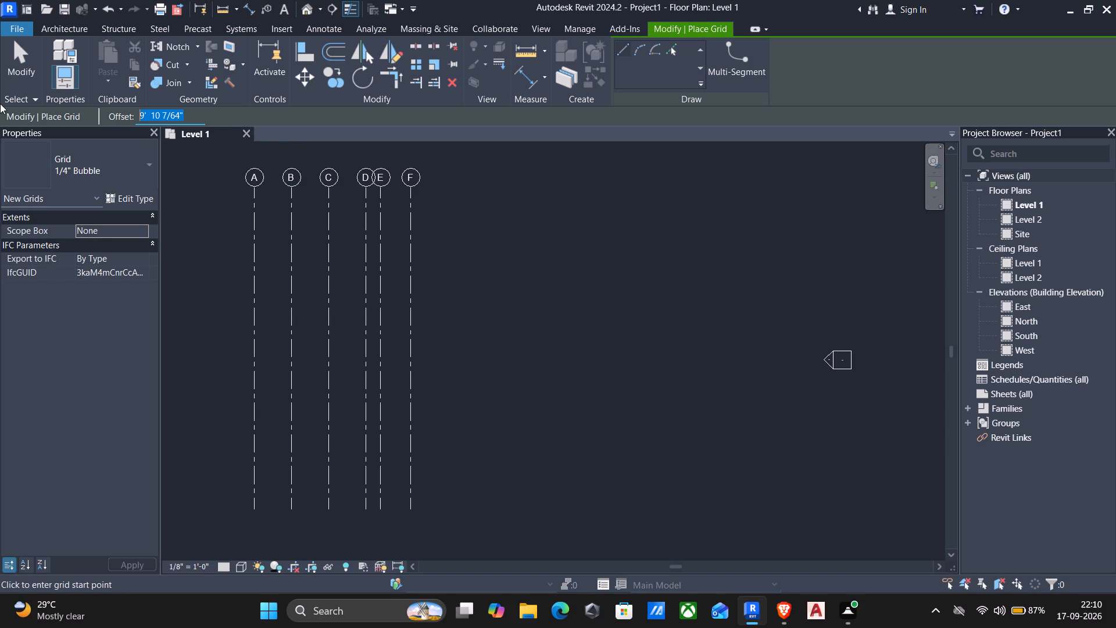
type("3000")
type("mm")
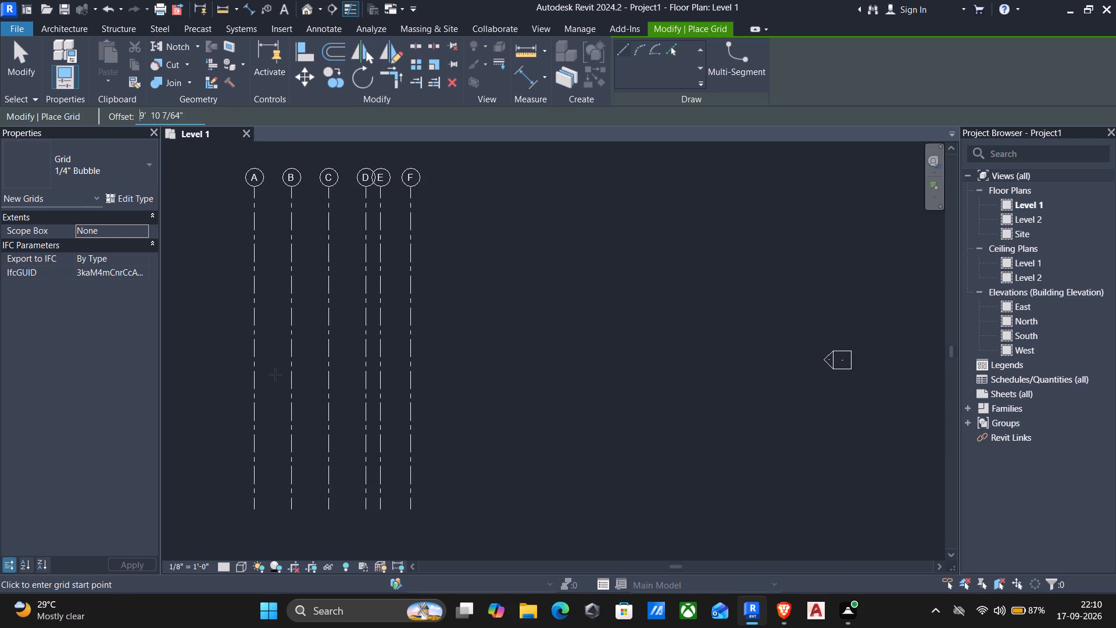
left_click_drag(413, 511, 413, 499)
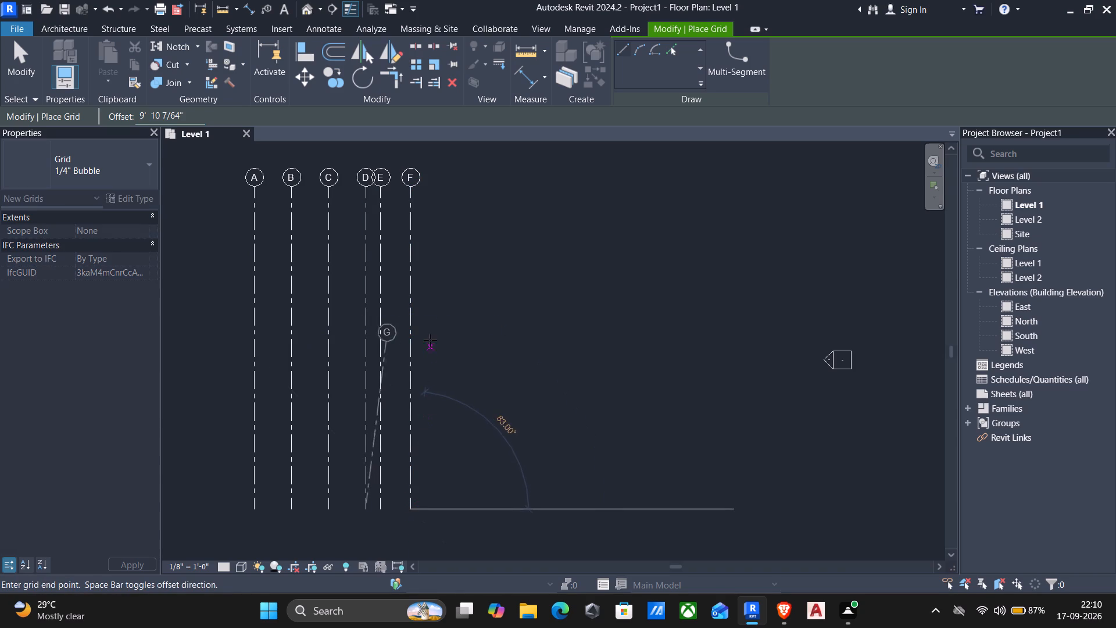
key("space")
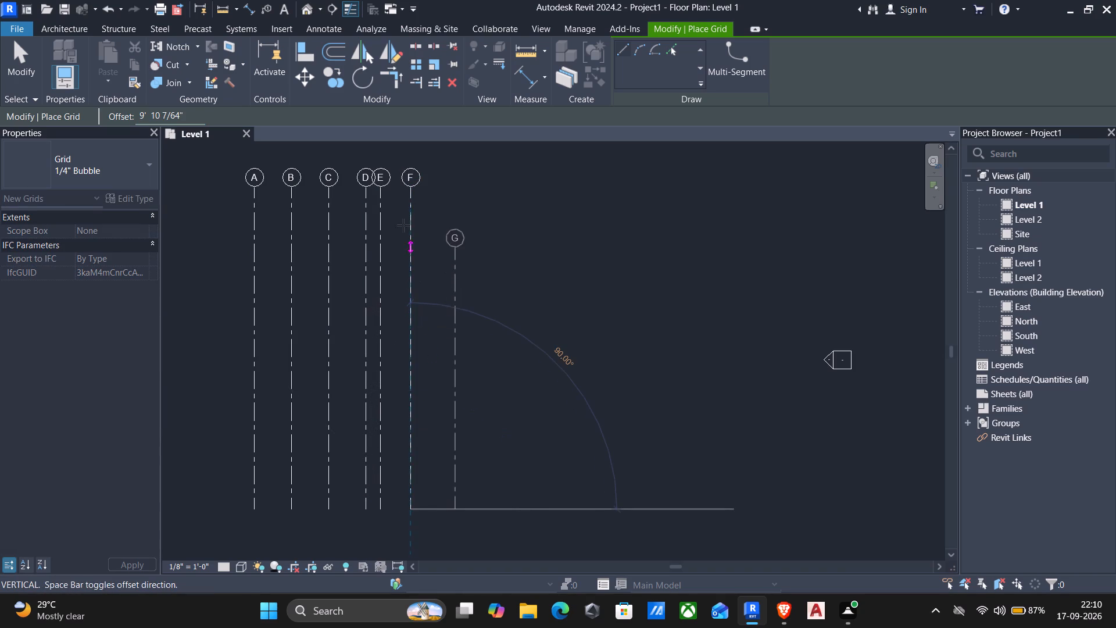
left_click(410, 191)
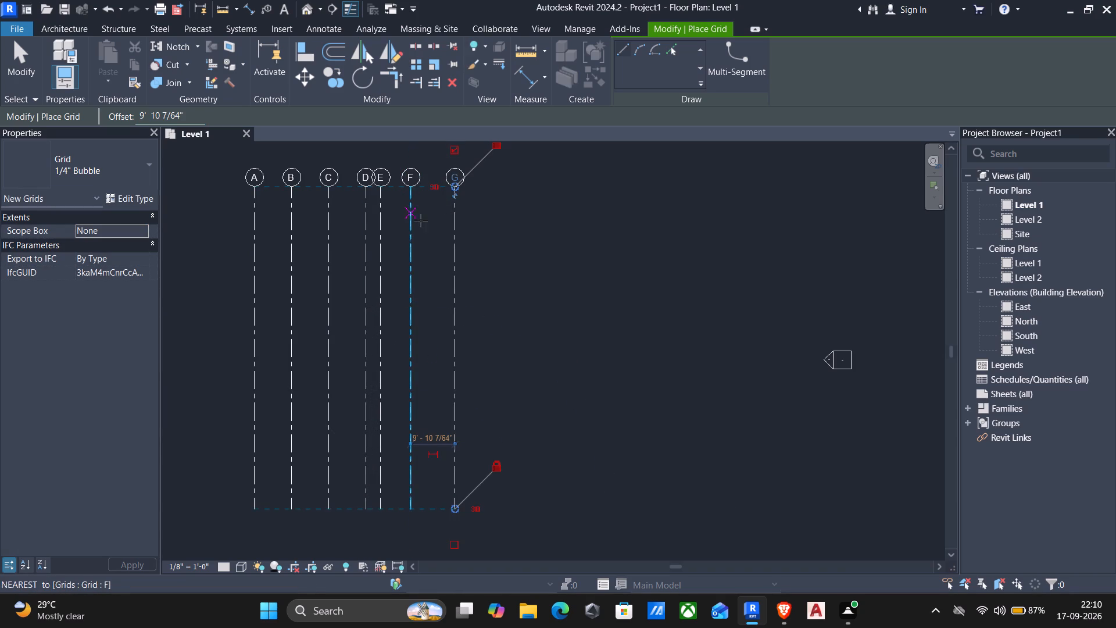
middle_click_drag(434, 233, 417, 210)
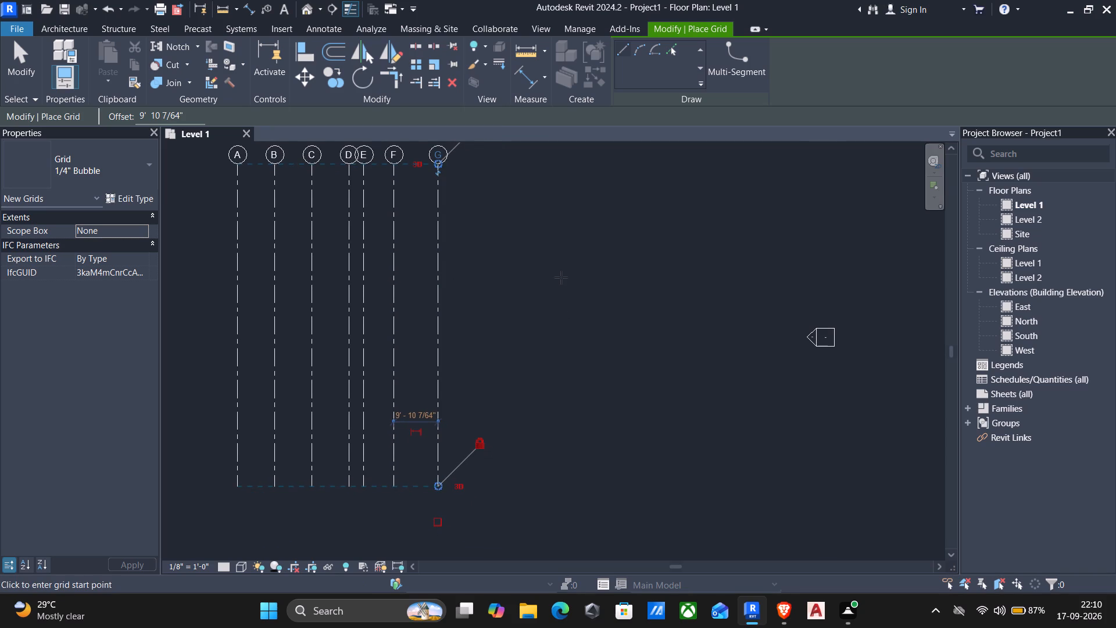
key("Escape")
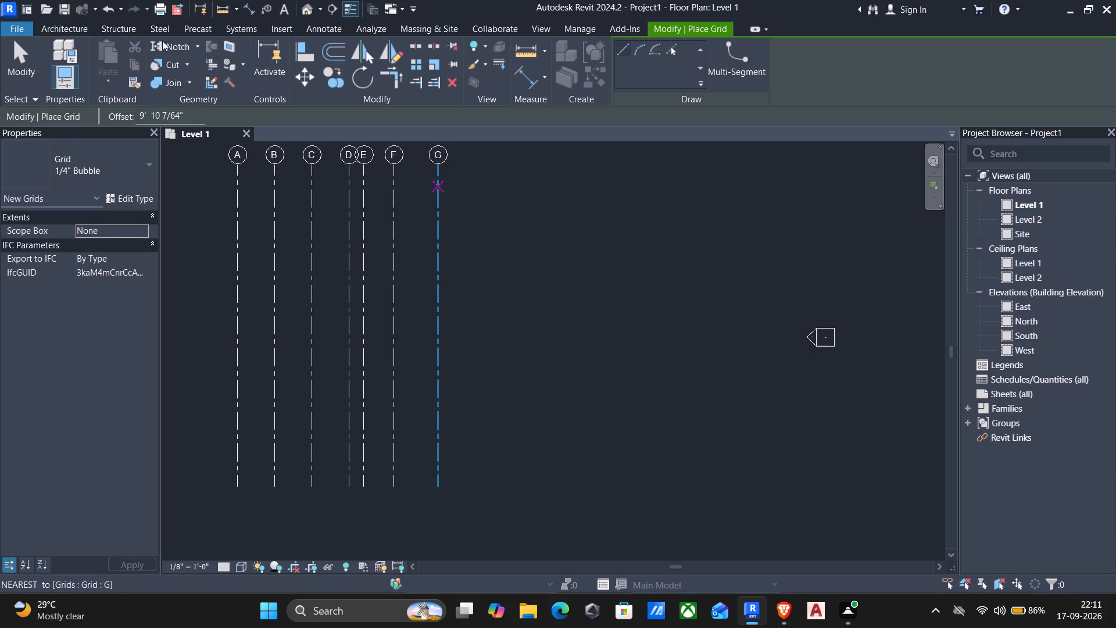
Set the grid offset to 1000 mm and draw a vertical grid line along grid G, on its east side, matching grid G's length.
left_click_drag(193, 117, 0, 87)
type("1000")
type("mm")
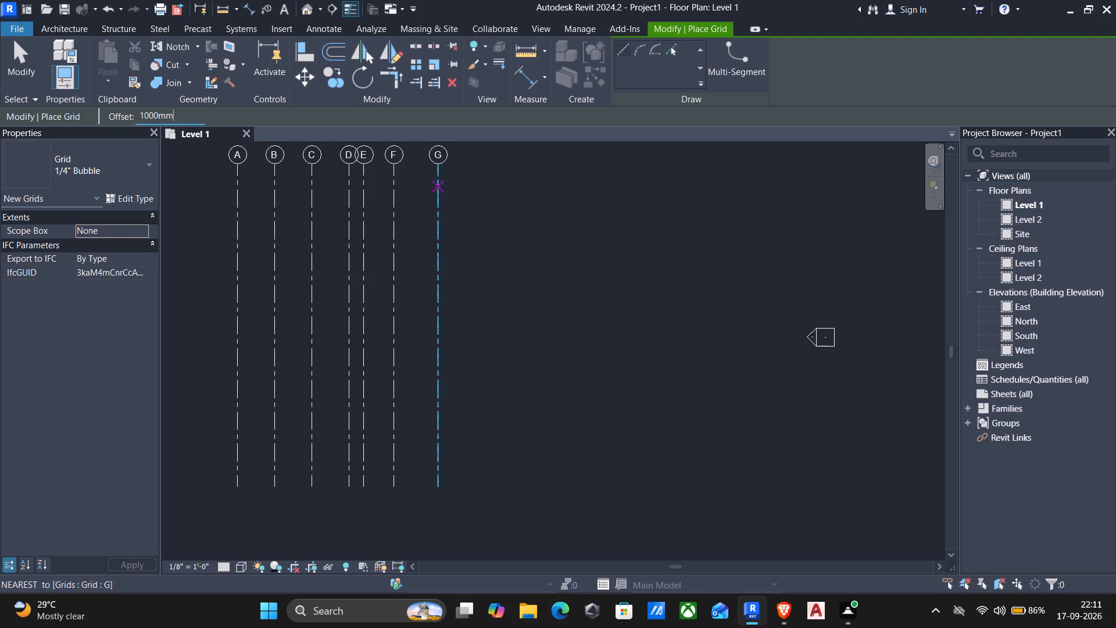
left_click(436, 484)
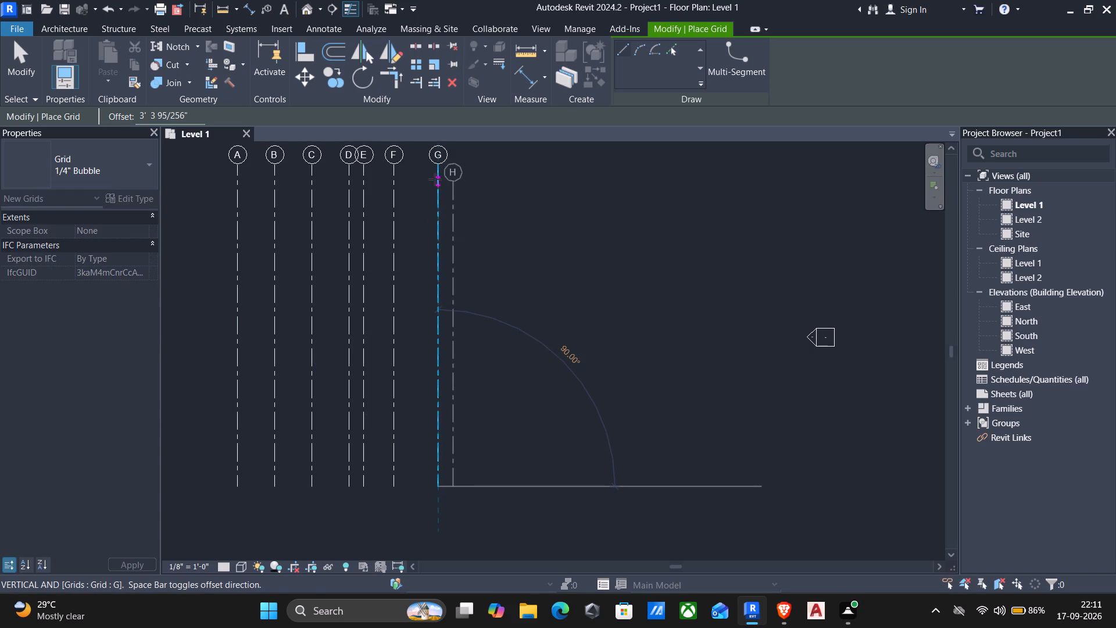
left_click(436, 169)
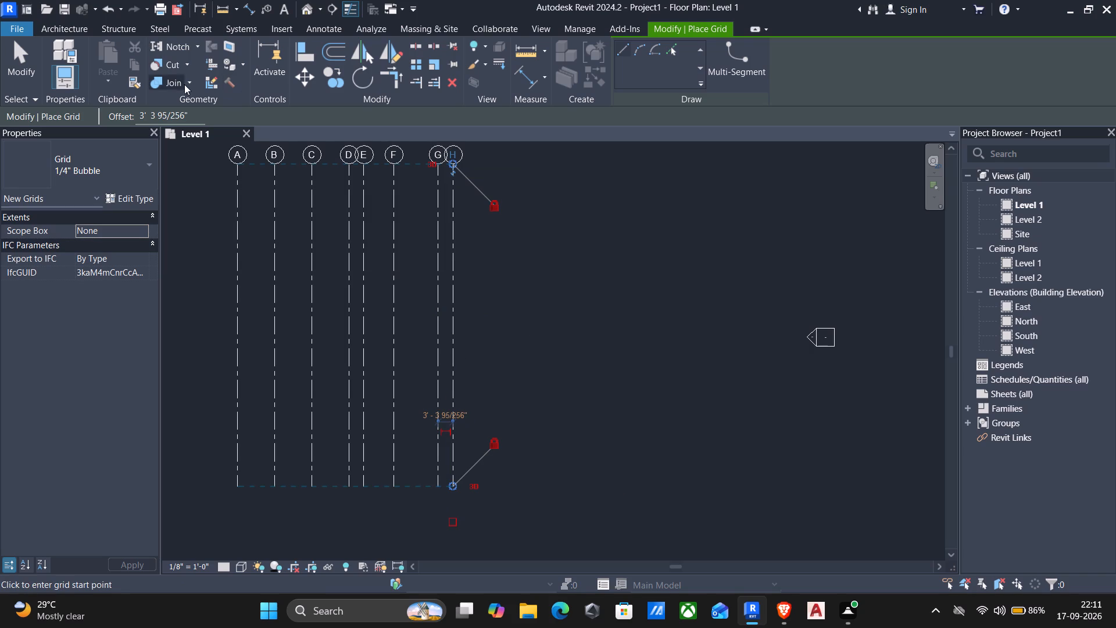
Set the grid offset to 3000 mm and draw a vertical grid line along grid H, on its east side, matching grid H's length.
left_click_drag(202, 112, 0, 87)
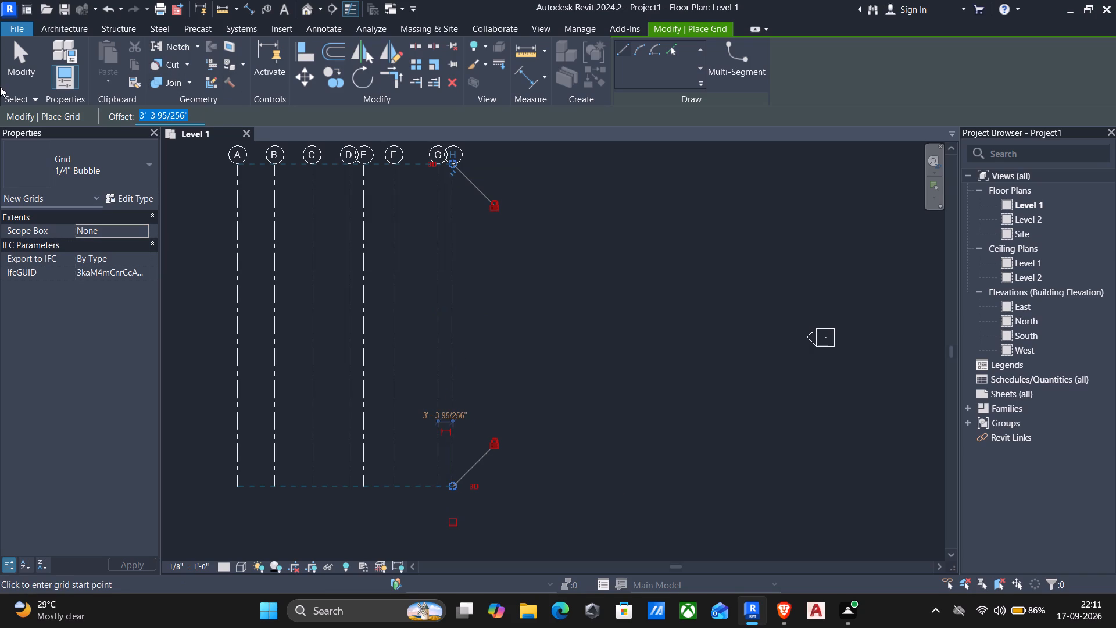
type("3000")
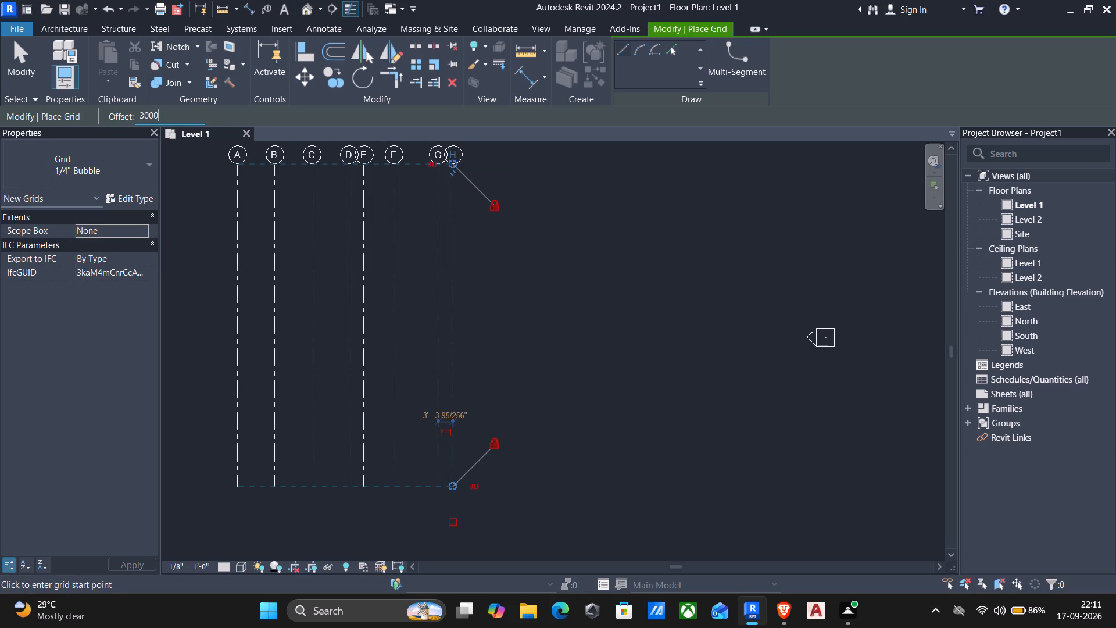
type("mm")
key("Escape")
key("Escape")
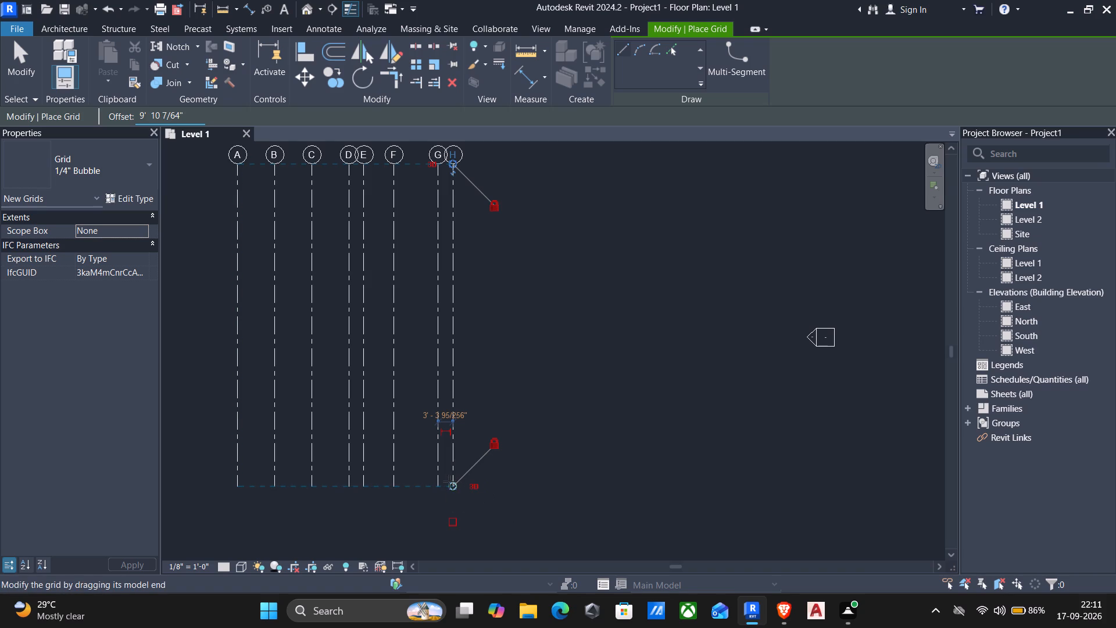
key("Escape")
left_click(453, 484)
key("Escape")
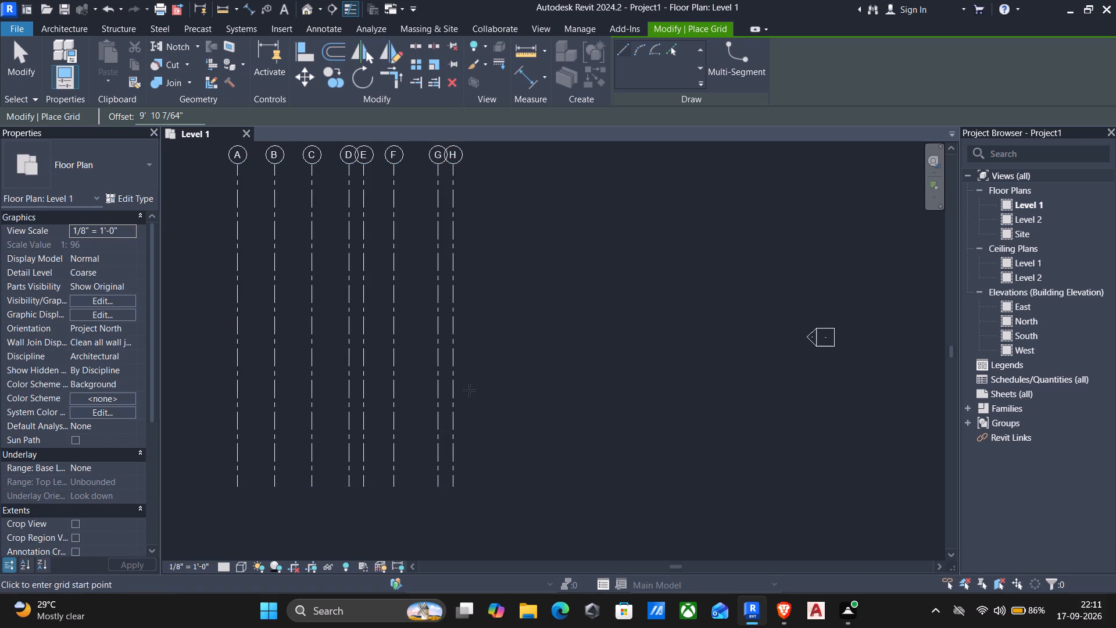
left_click(457, 487)
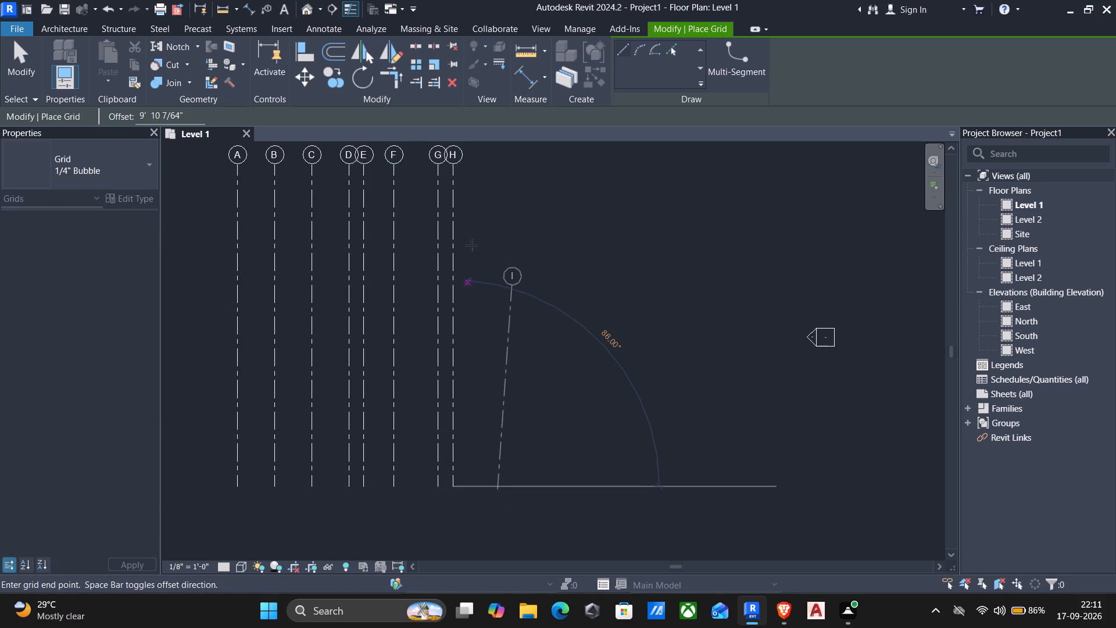
left_click(453, 166)
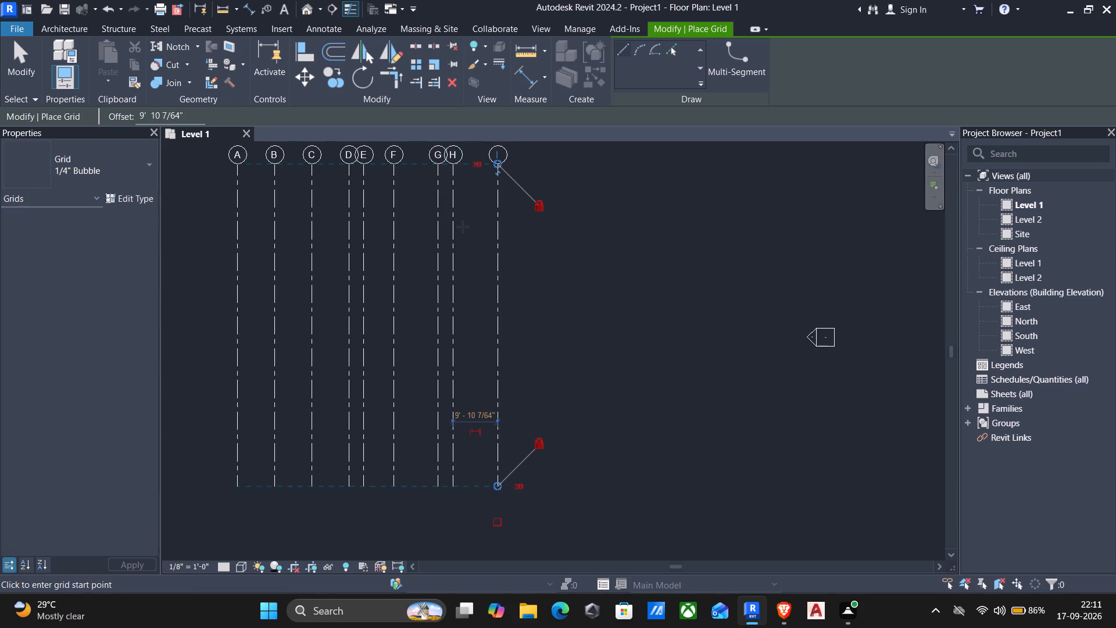
key("Escape")
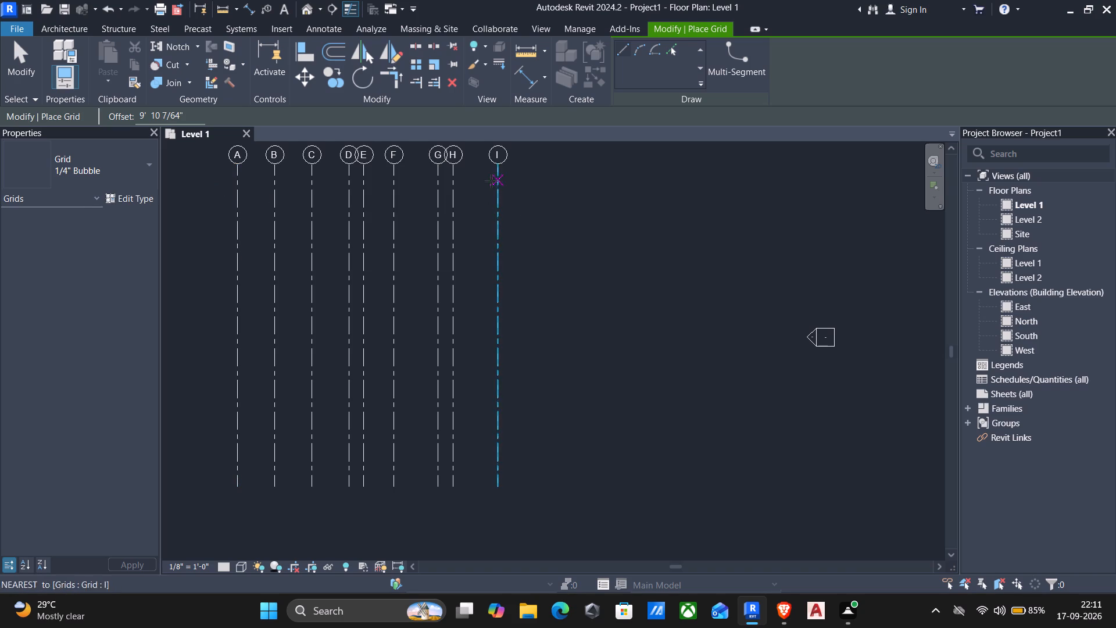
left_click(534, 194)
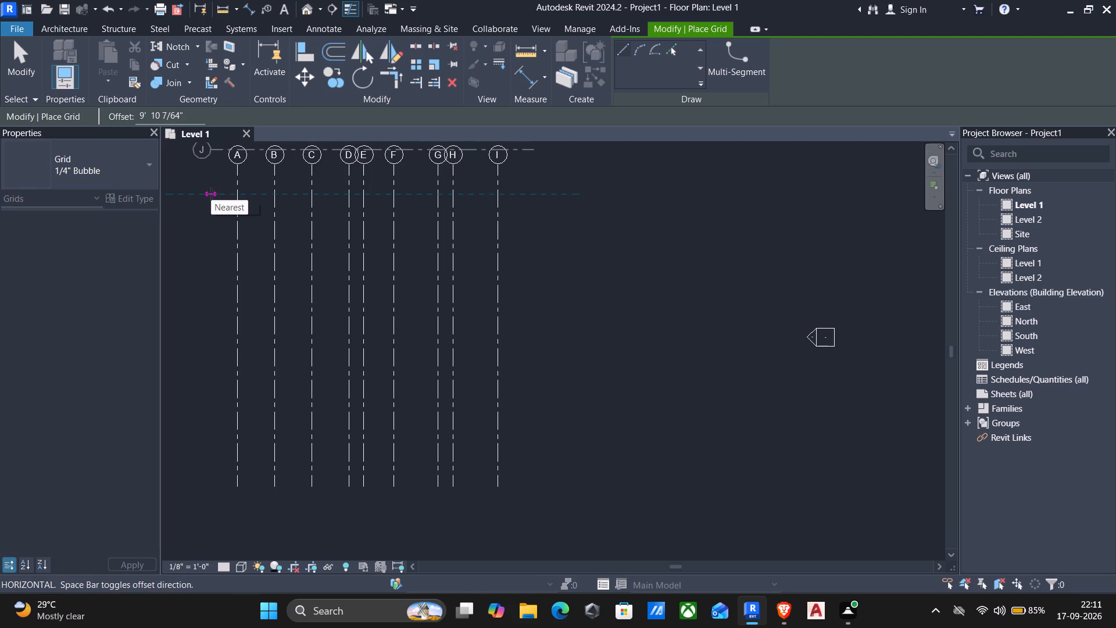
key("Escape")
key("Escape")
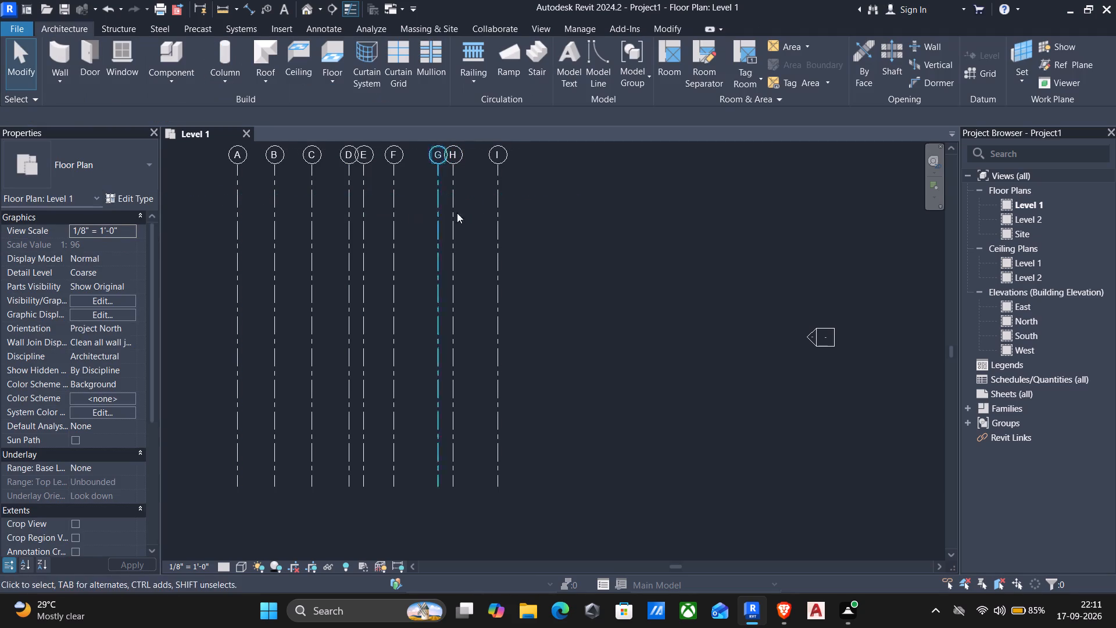
Create a similar grid line with no offset, running horizontally across grids I to A just below their bubbles and ending west of grid A.
left_click(500, 218)
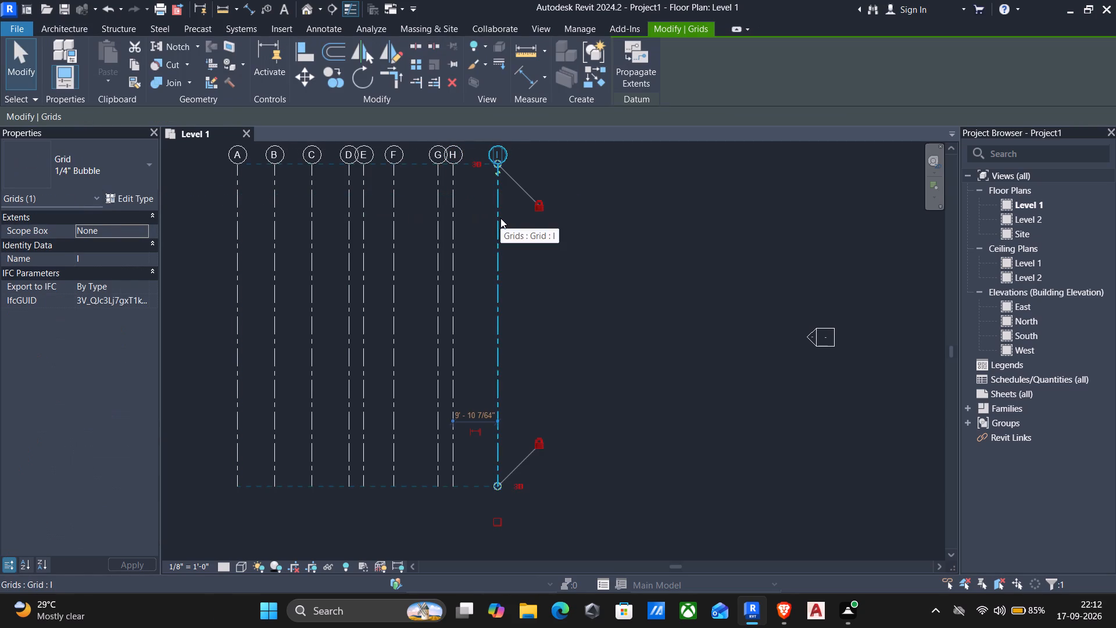
type("cs")
left_click(509, 210)
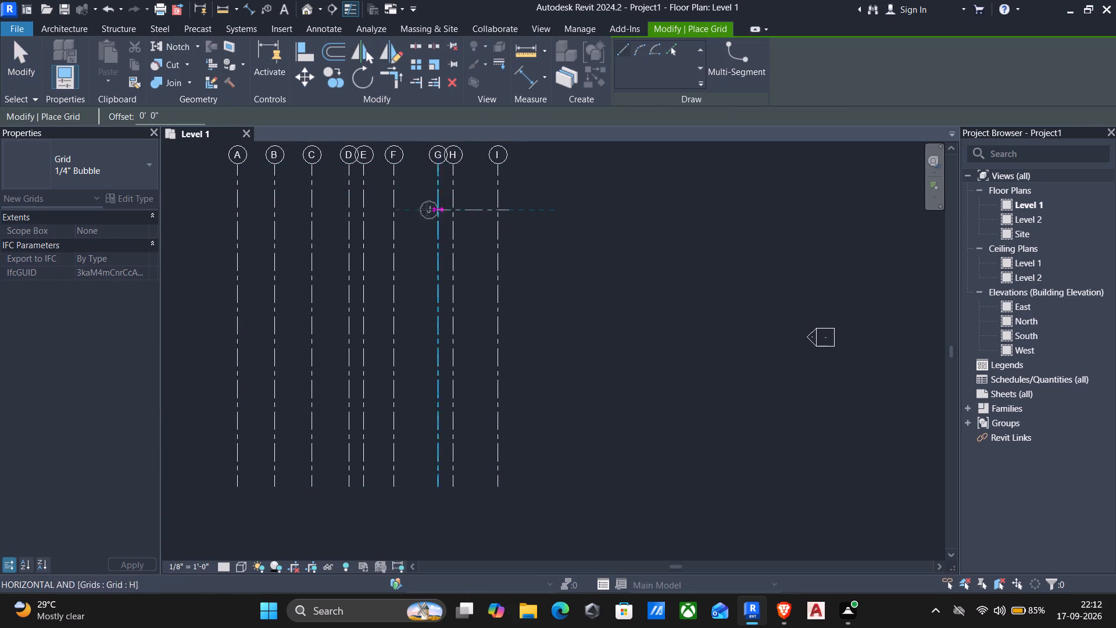
left_click(212, 205)
key("Escape")
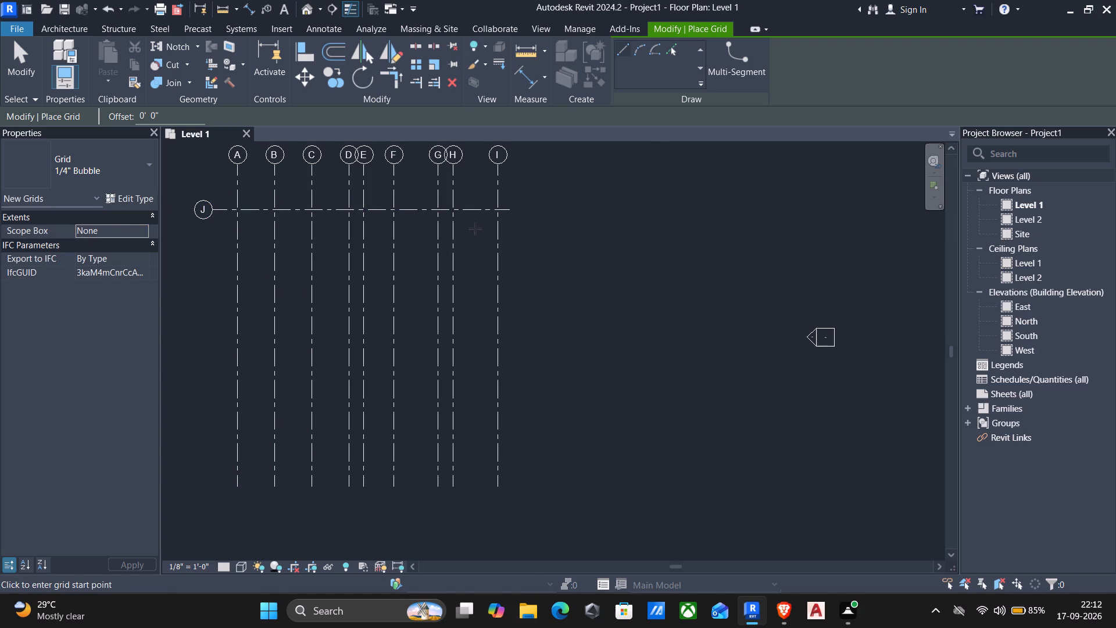
key("Escape")
Create a similar horizontal grid line offset 15000 mm south of grid J, running from grid I to align with grid J's west end.
left_click(489, 214)
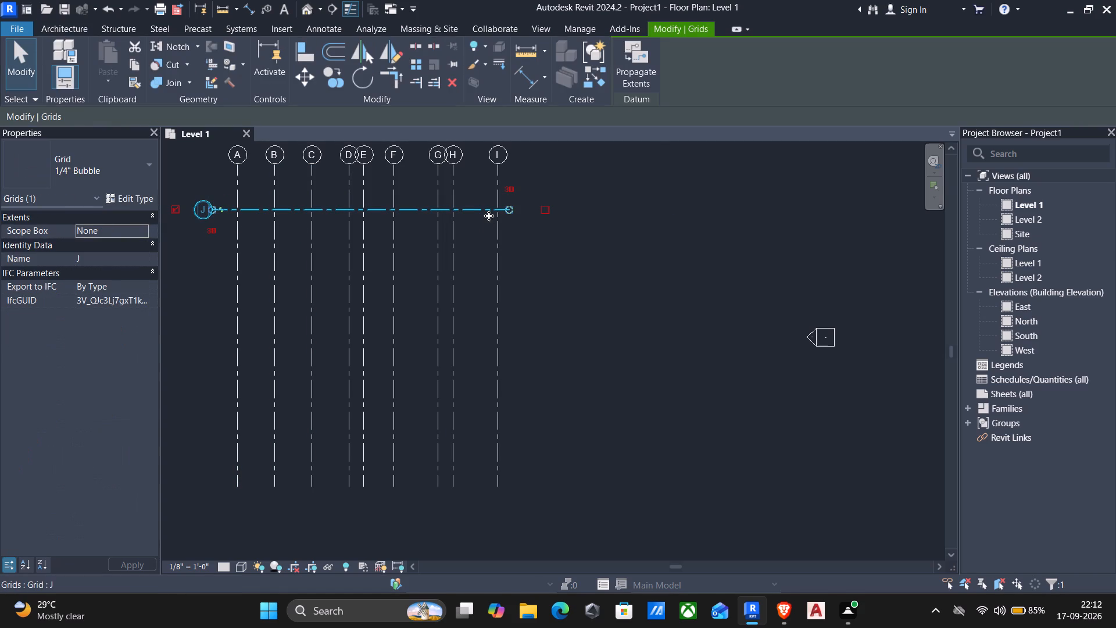
type("cs")
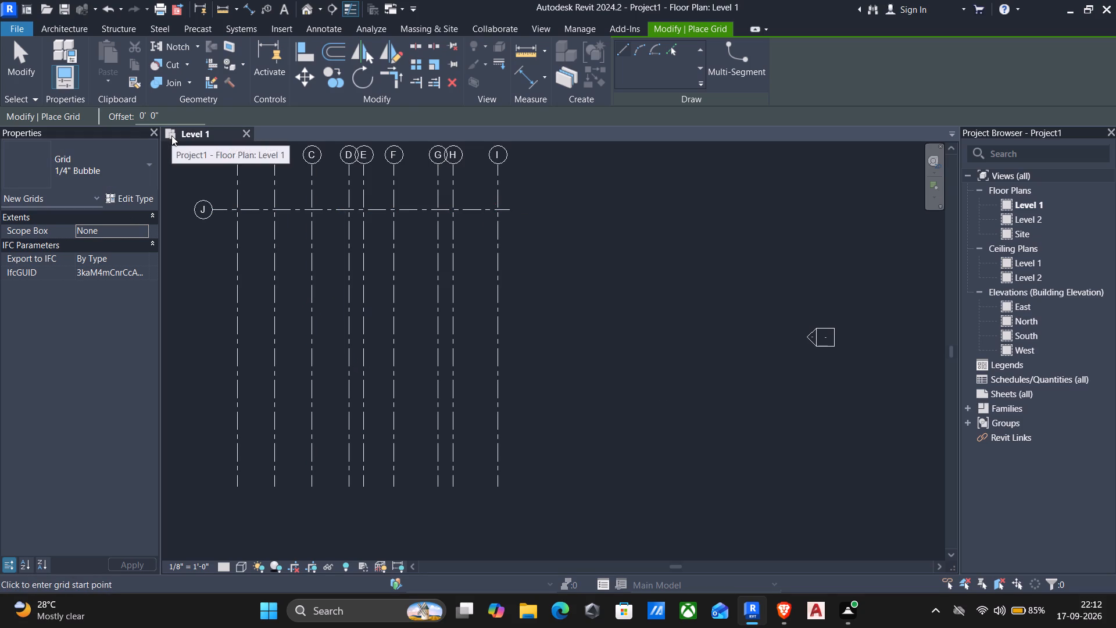
left_click_drag(180, 117, 0, 97)
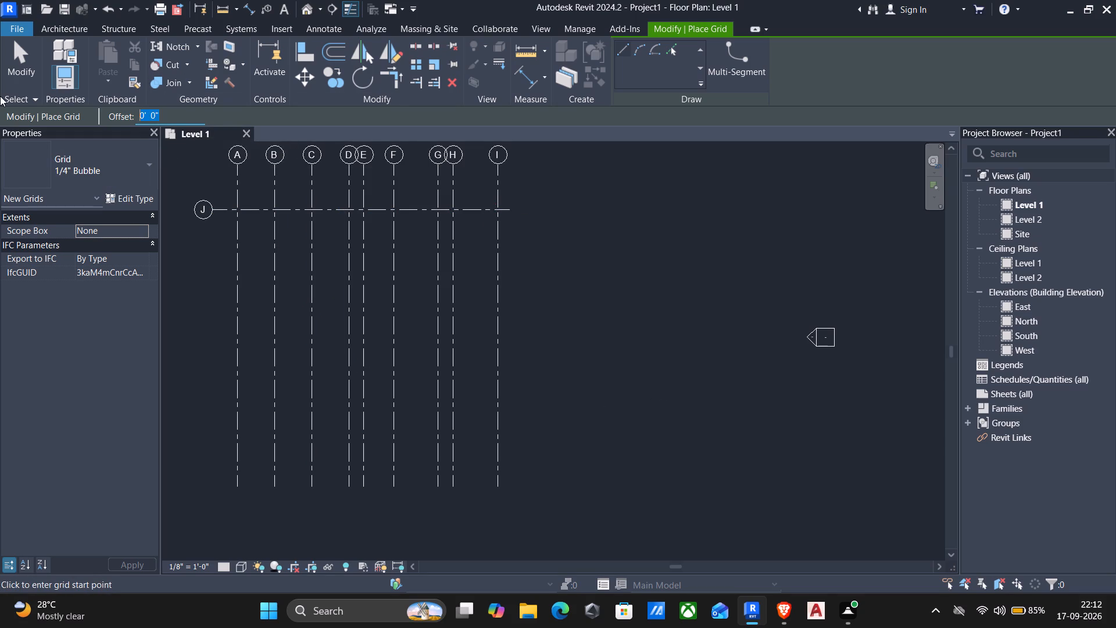
type("150")
type("00")
type("mm")
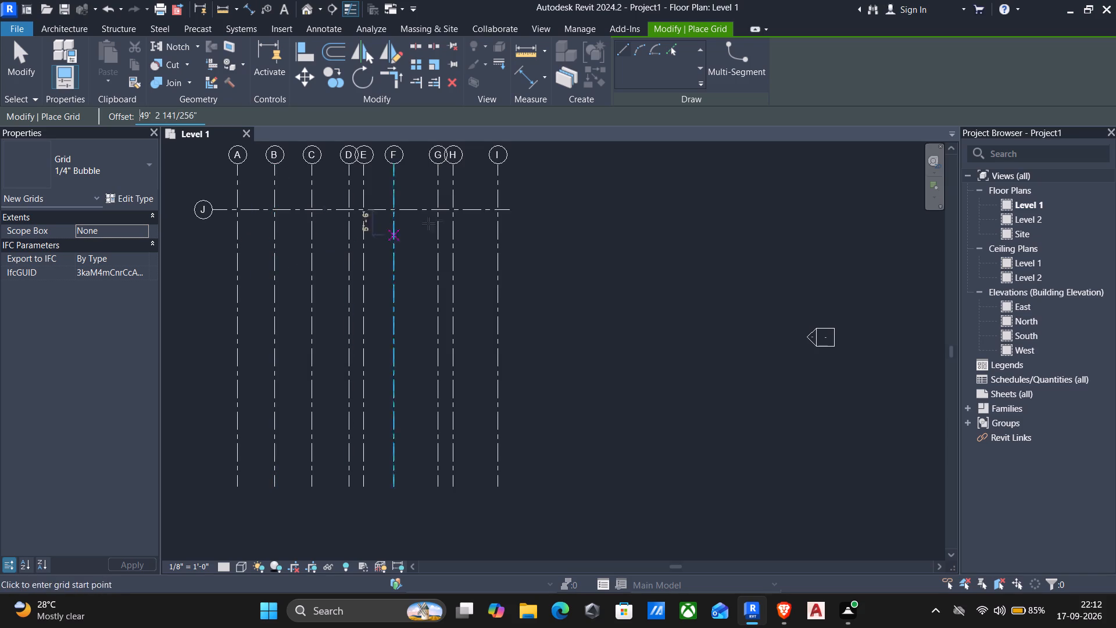
left_click(497, 207)
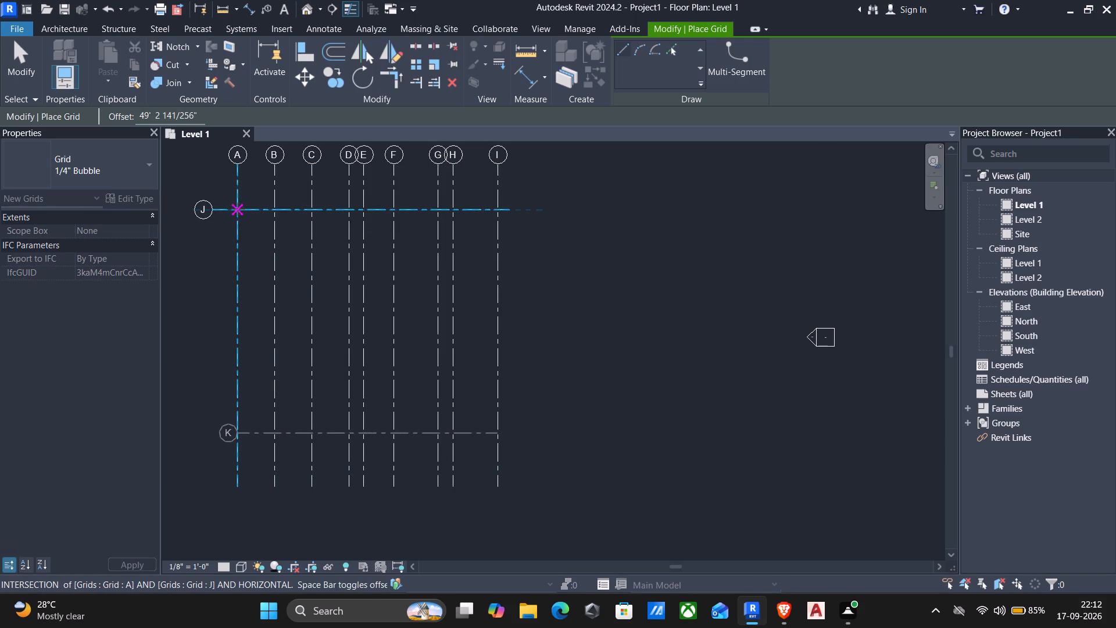
left_click(206, 206)
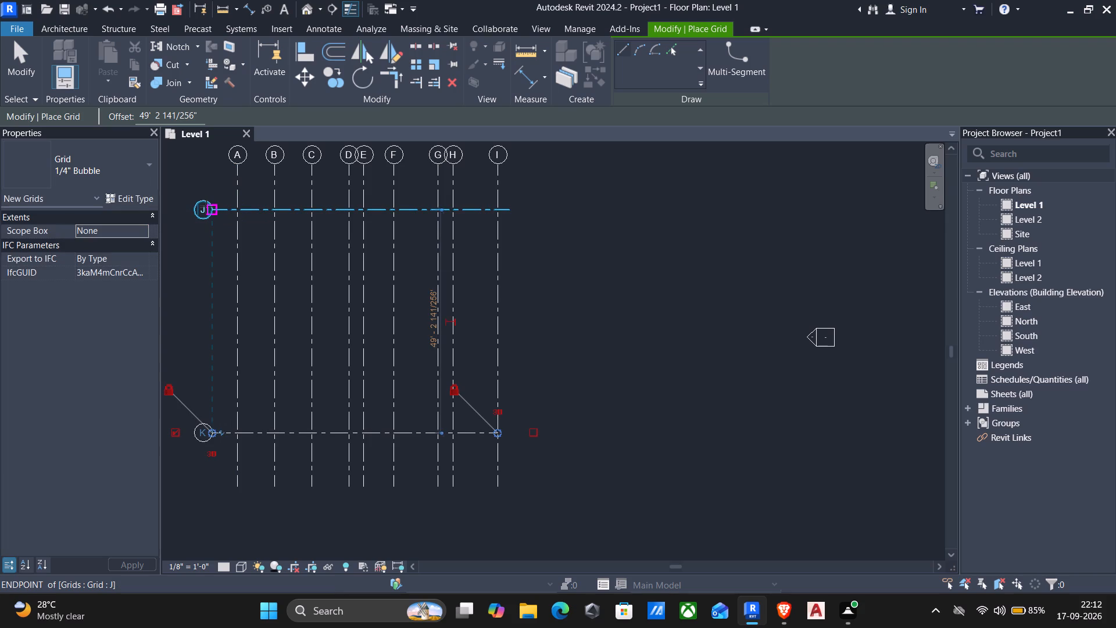
Rename horizontal grid K as 1.
key("Escape")
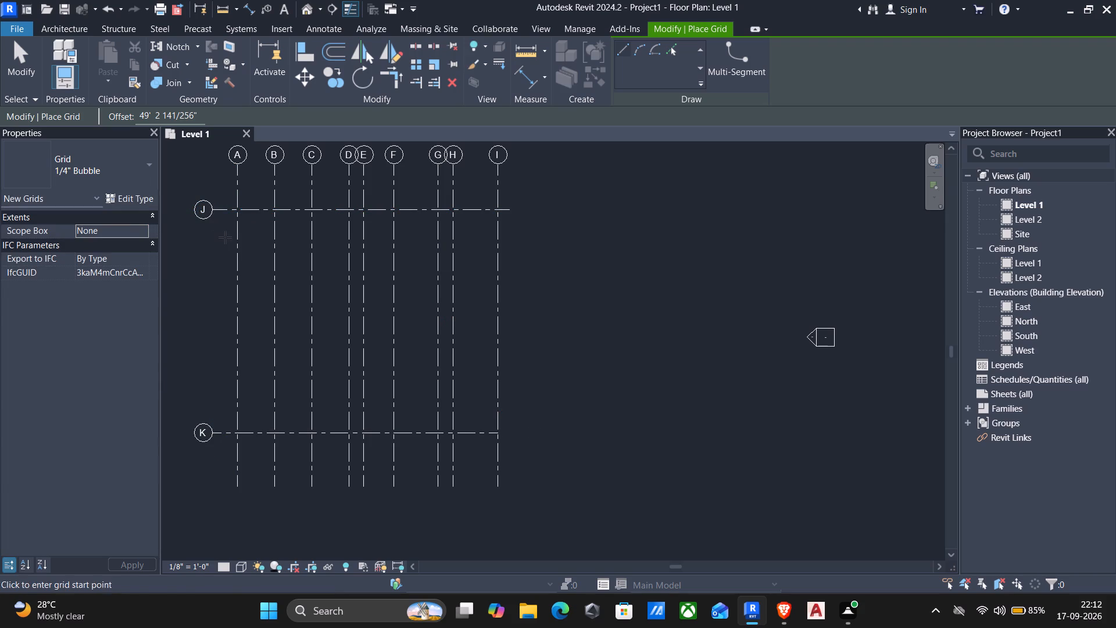
key("Escape")
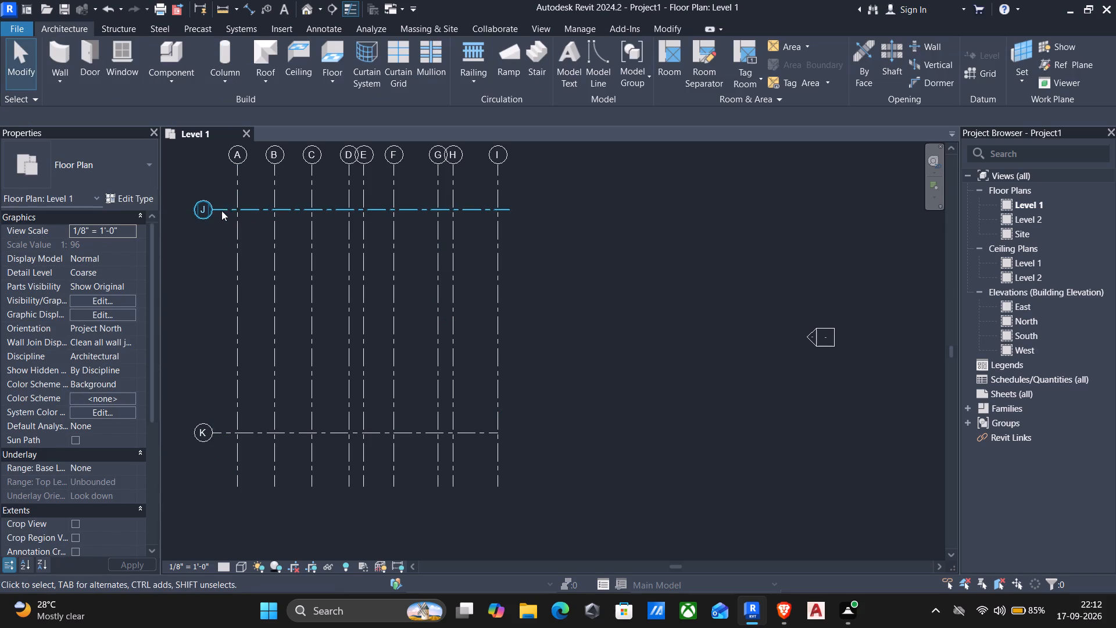
left_click(205, 429)
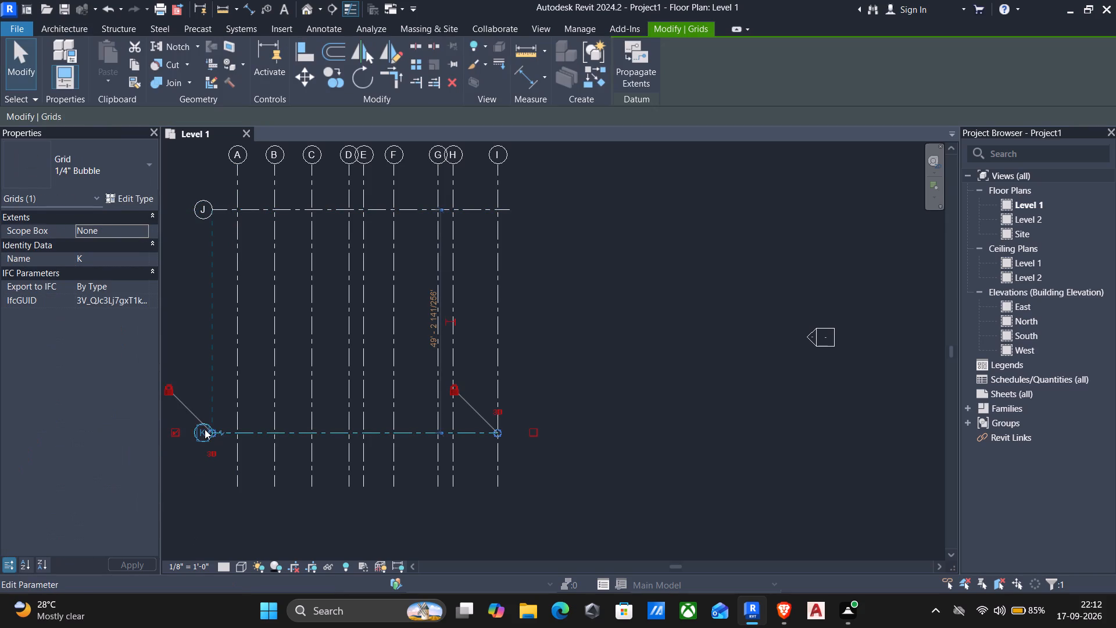
left_click(205, 429)
key("1")
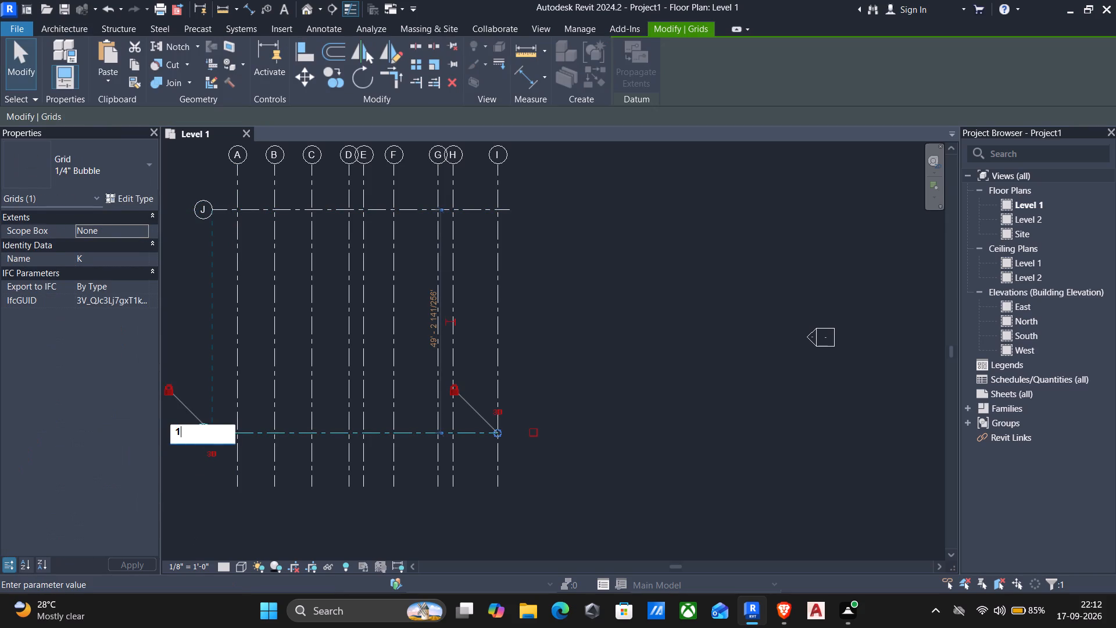
left_click(201, 323)
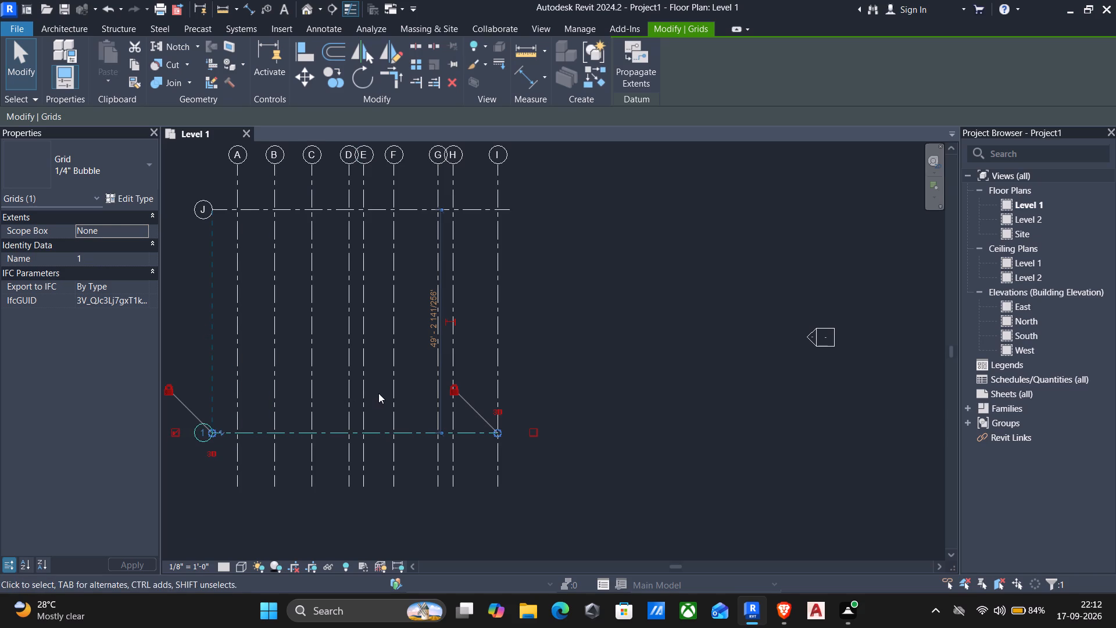
key("Escape")
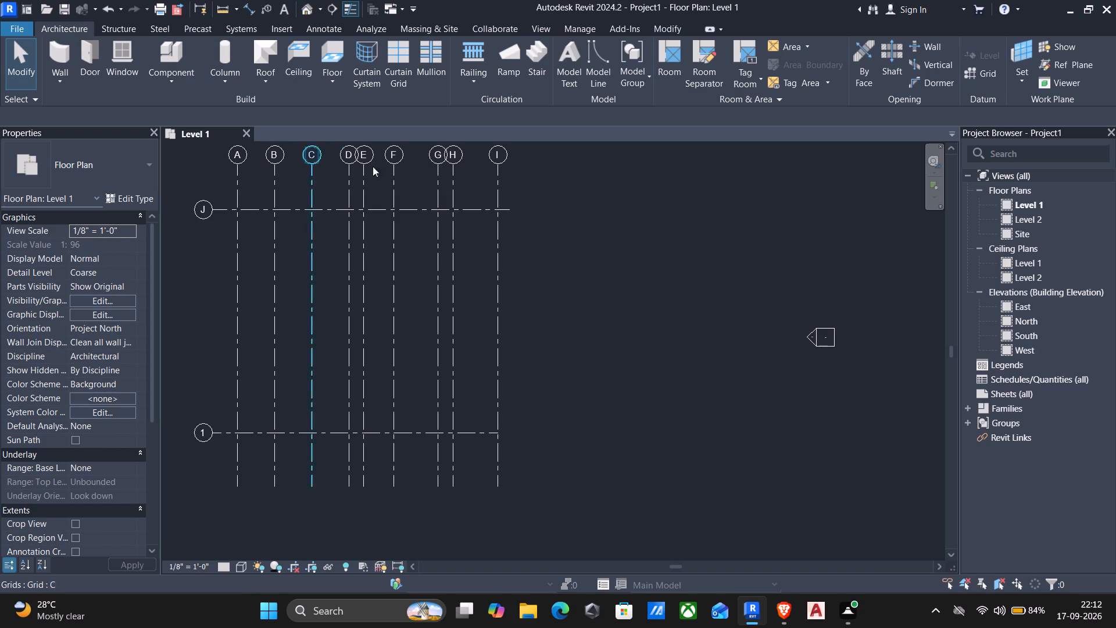
Create a similar horizontal grid line offset 800 mm north of grid 1, running from grid I to align with grid 1's west end.
left_click(381, 428)
type("cs")
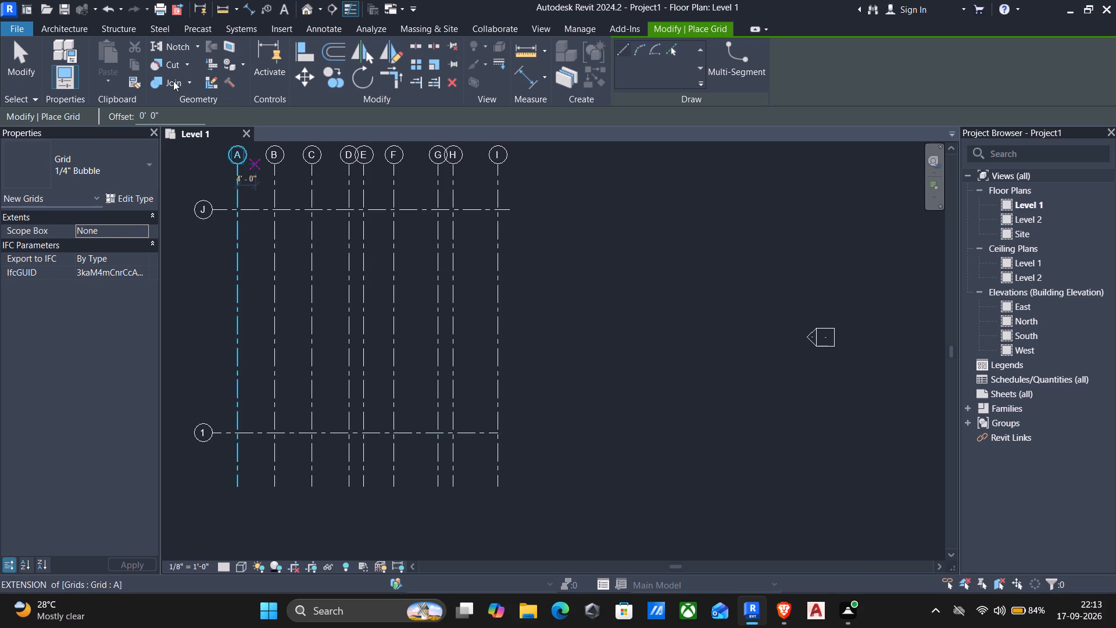
left_click_drag(188, 112, 0, 115)
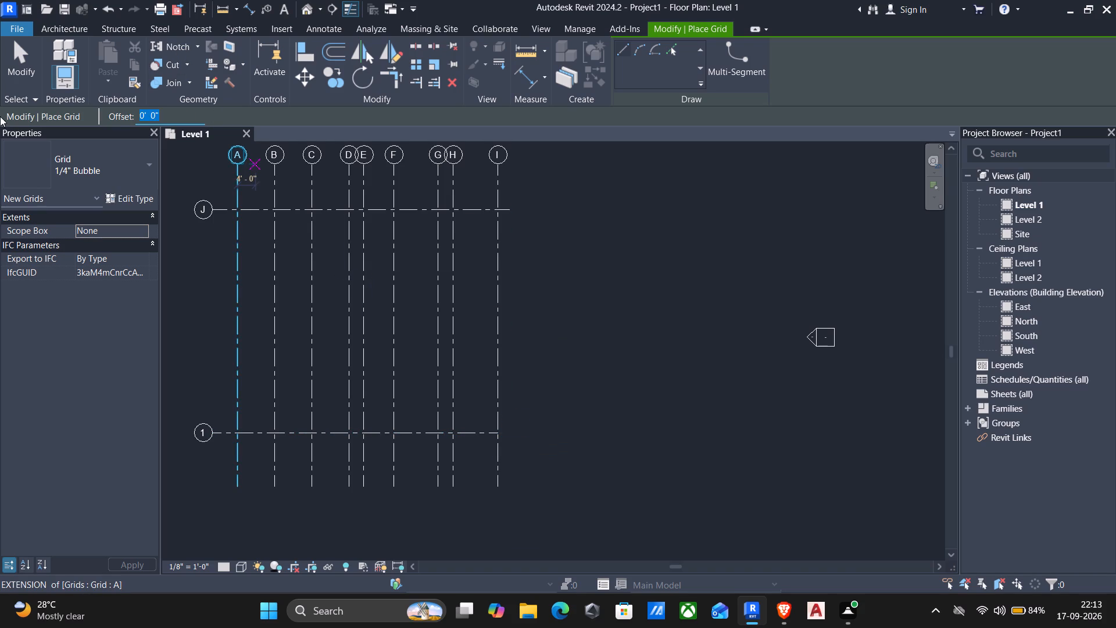
key("8")
key("0")
type("00")
type("mm")
key("BackSpace")
key("BackSpace")
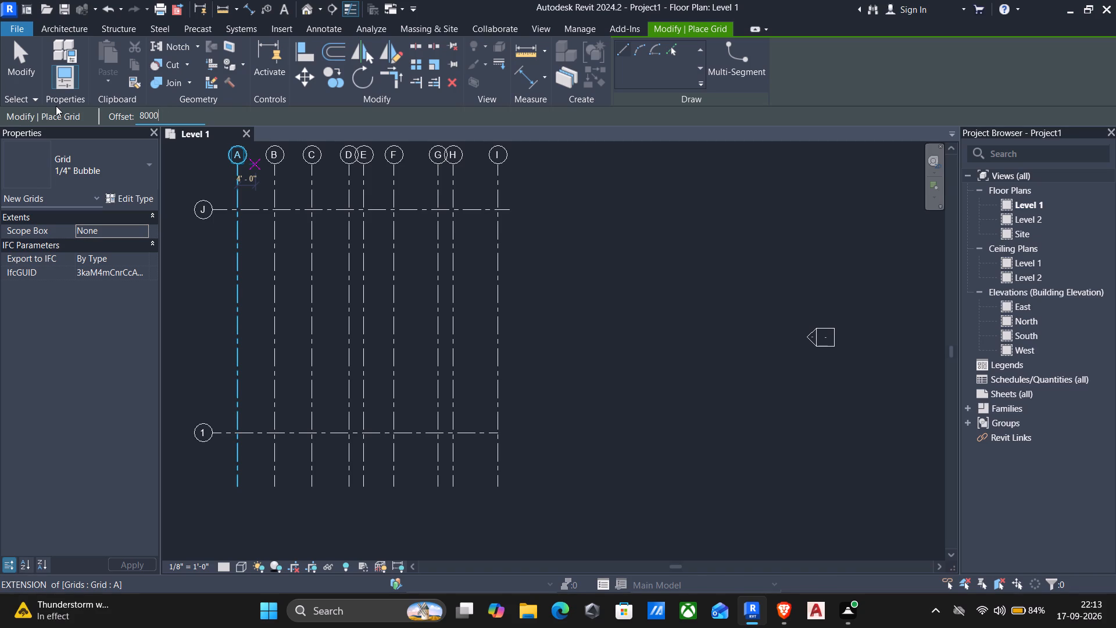
key("BackSpace")
key("m")
key("m")
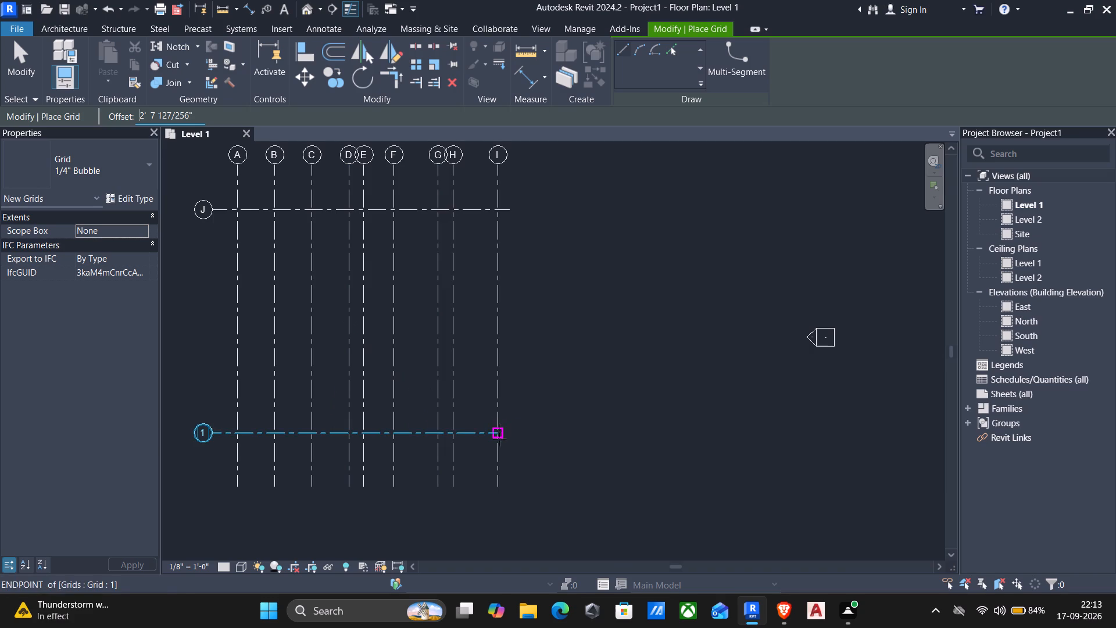
left_click_drag(499, 440, 499, 456)
key("Escape")
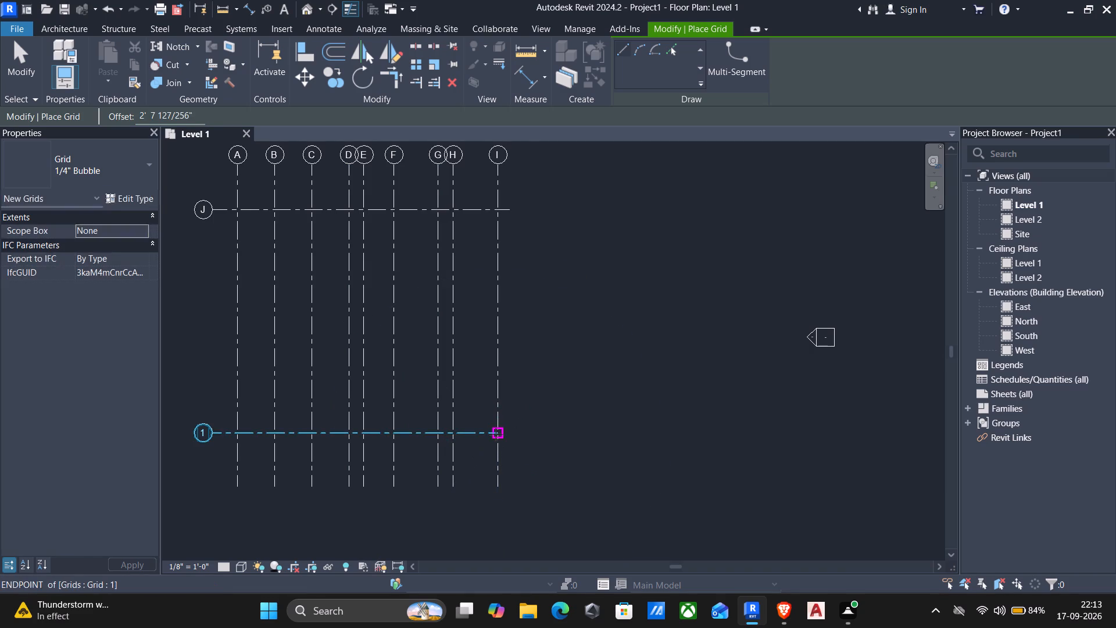
left_click(496, 434)
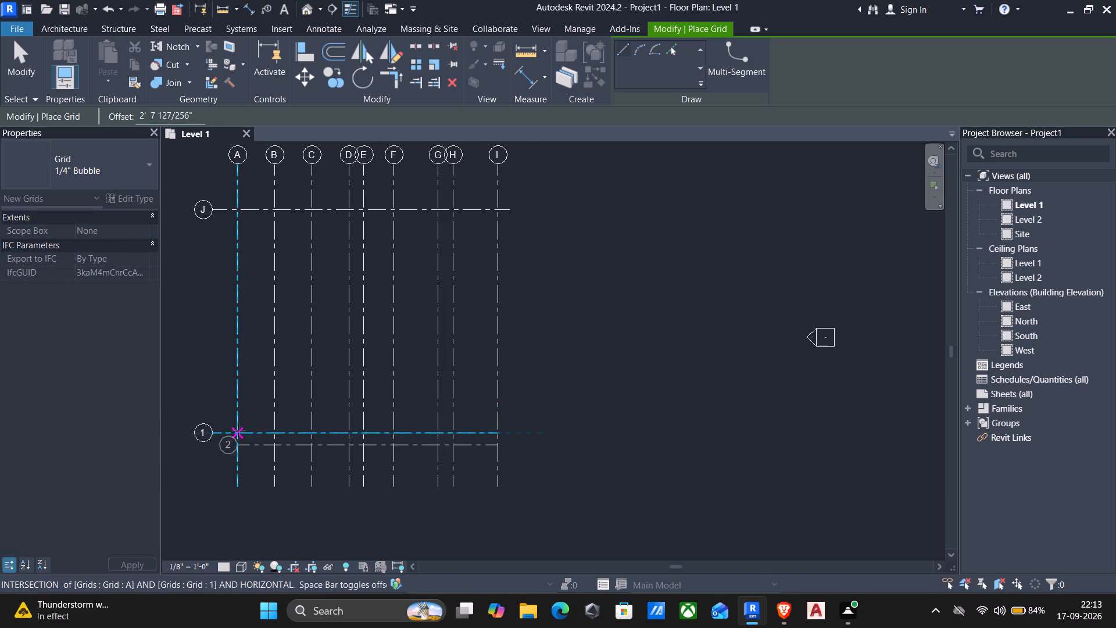
key("space")
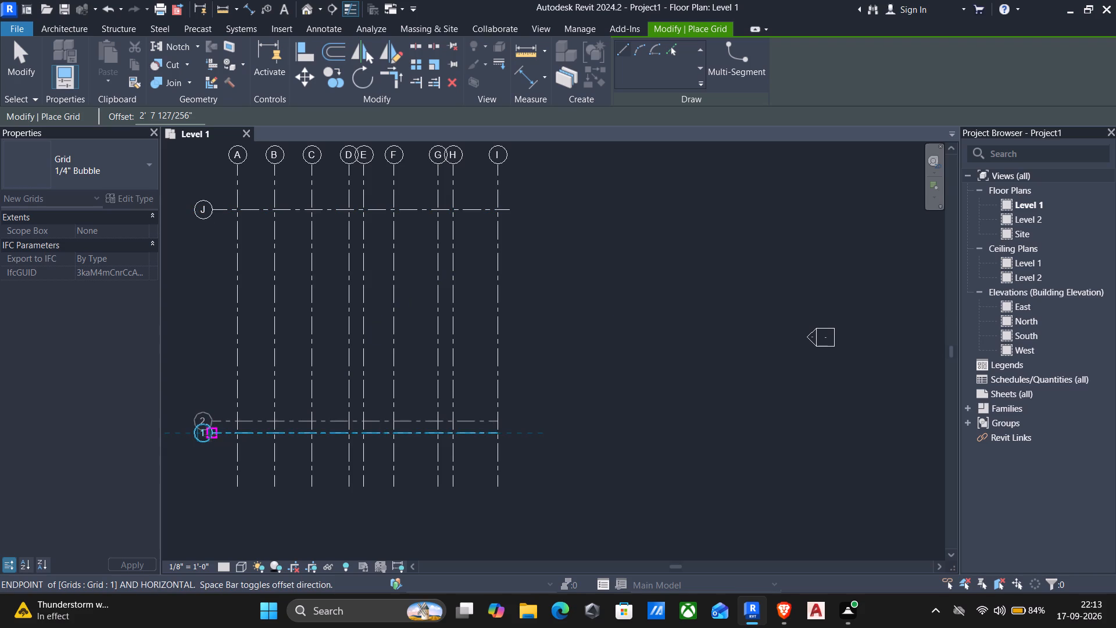
left_click(210, 426)
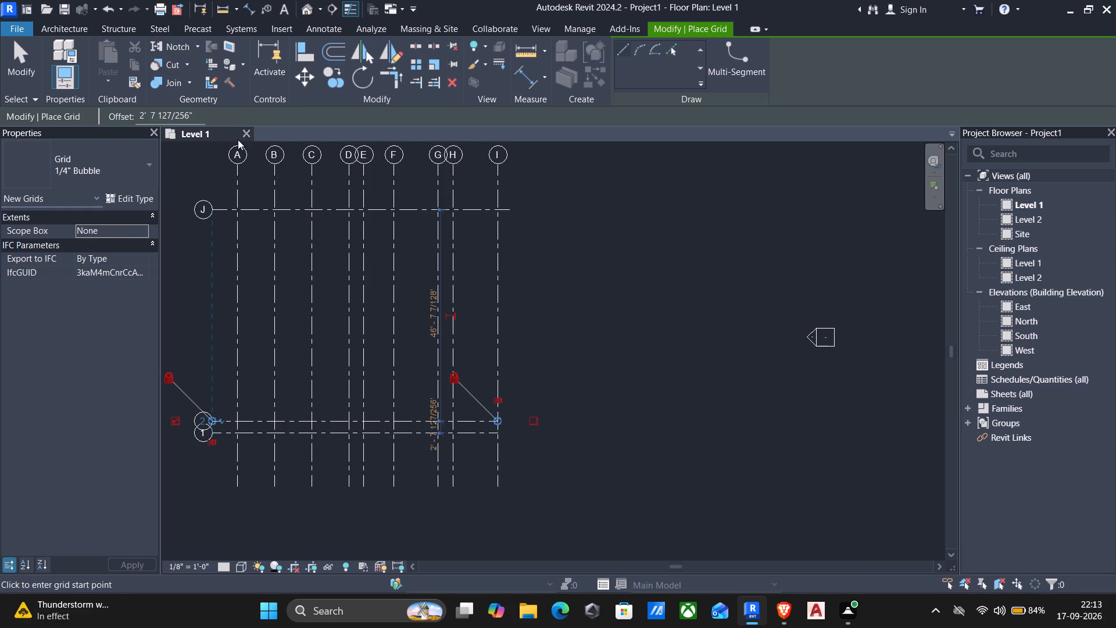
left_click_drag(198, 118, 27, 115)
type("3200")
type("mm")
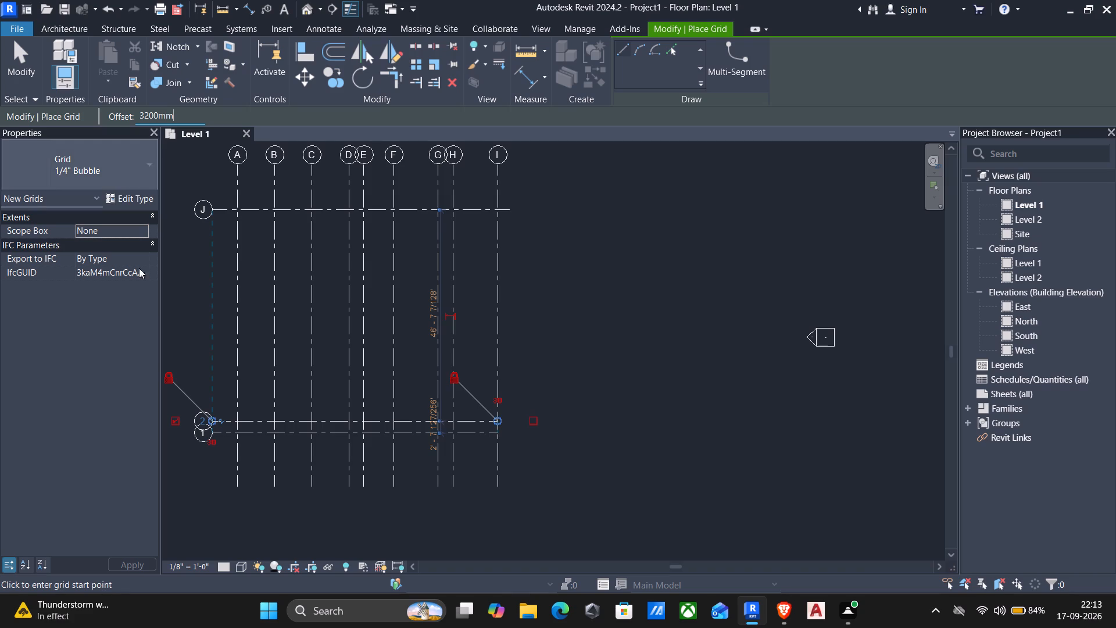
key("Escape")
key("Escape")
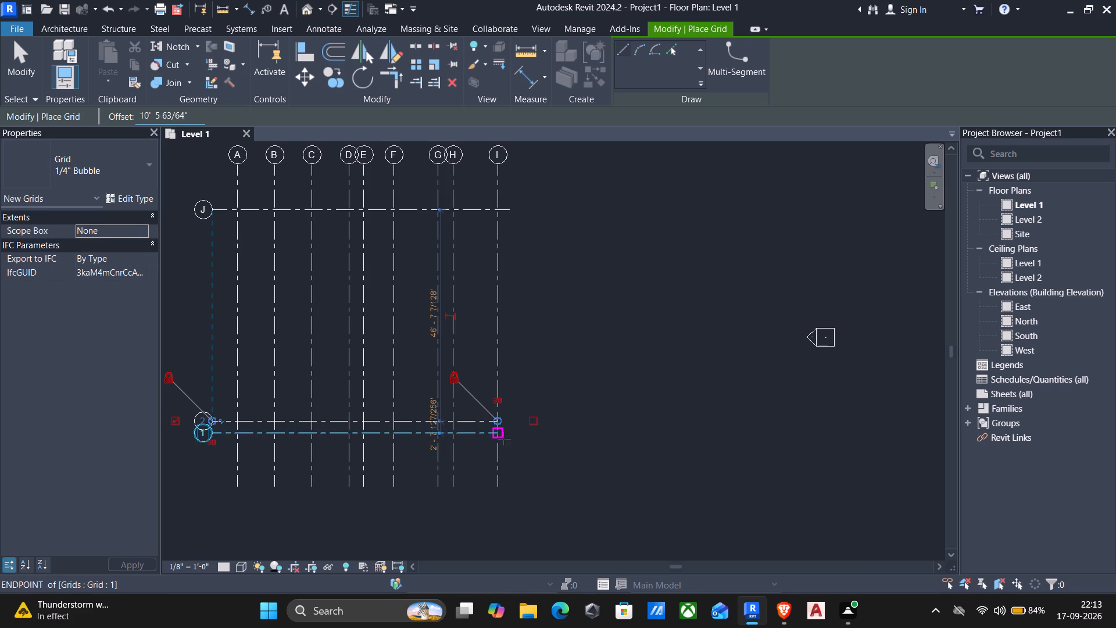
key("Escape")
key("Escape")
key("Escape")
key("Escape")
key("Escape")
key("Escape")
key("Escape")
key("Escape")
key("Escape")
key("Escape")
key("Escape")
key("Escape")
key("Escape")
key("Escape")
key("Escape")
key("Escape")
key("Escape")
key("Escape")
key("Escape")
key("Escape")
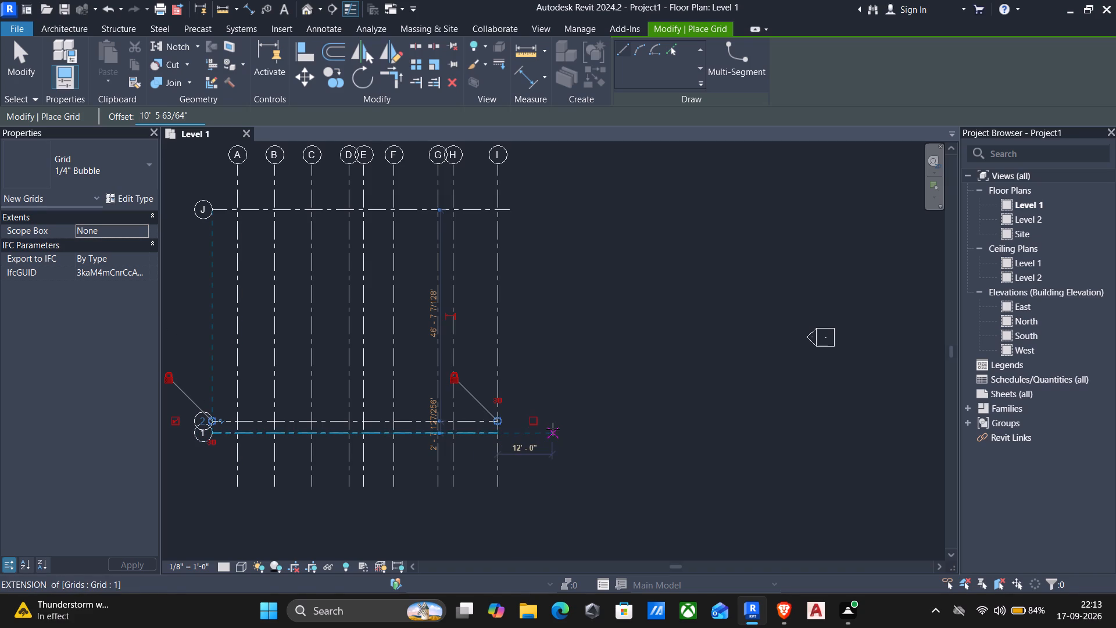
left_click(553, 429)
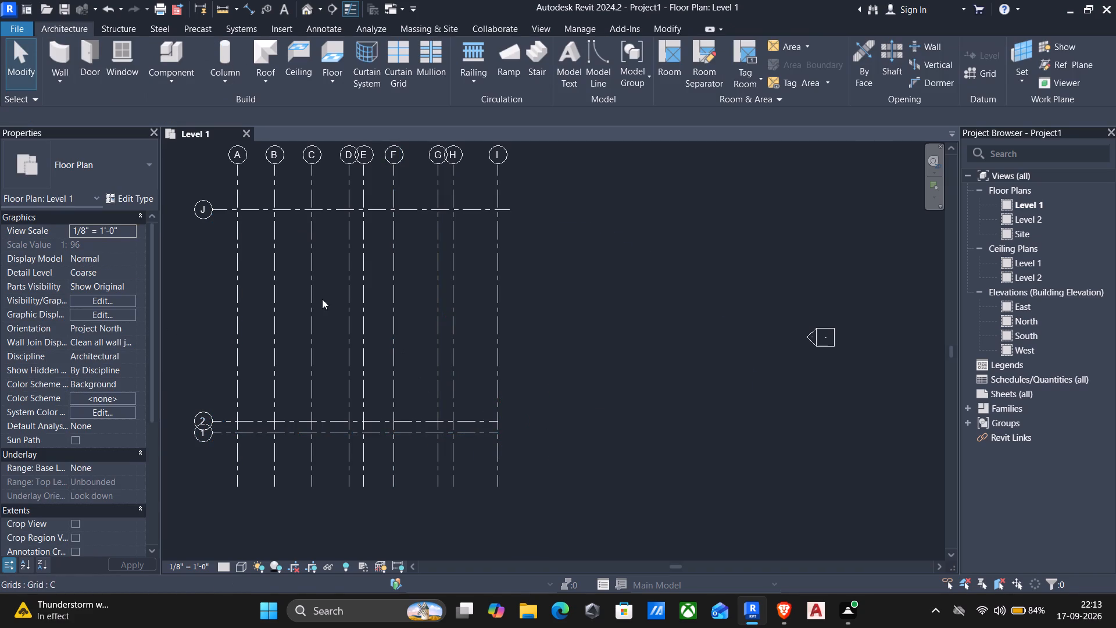
Create a similar horizontal grid line offset 3200 mm north of grid 2, running from grid I to align with grid 2's west end.
left_click(376, 420)
type("cs")
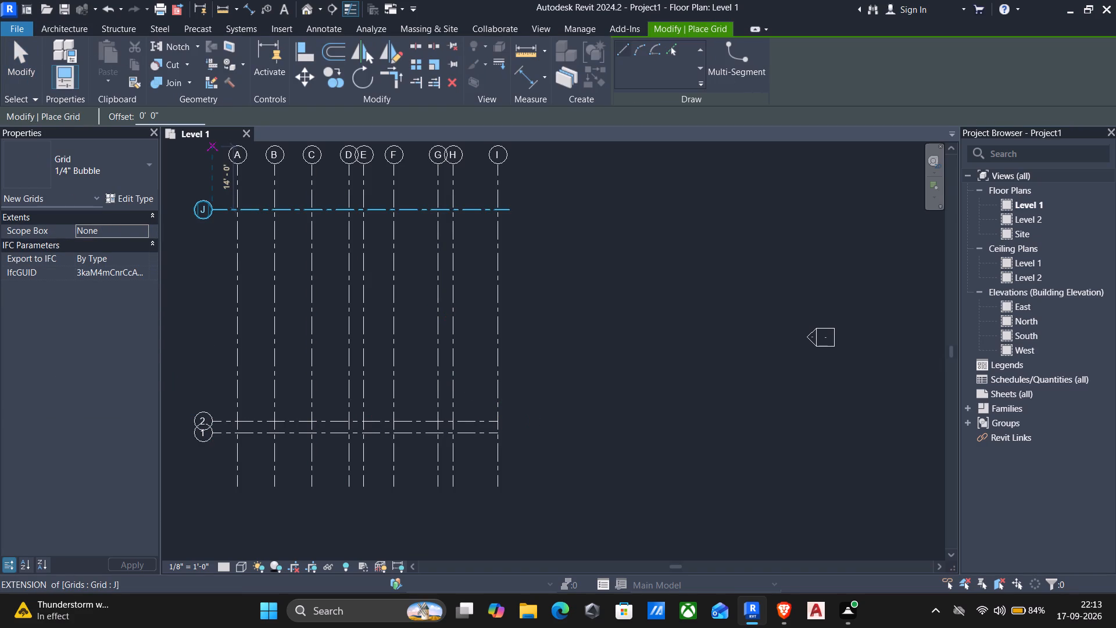
left_click_drag(178, 114, 39, 102)
type("3200")
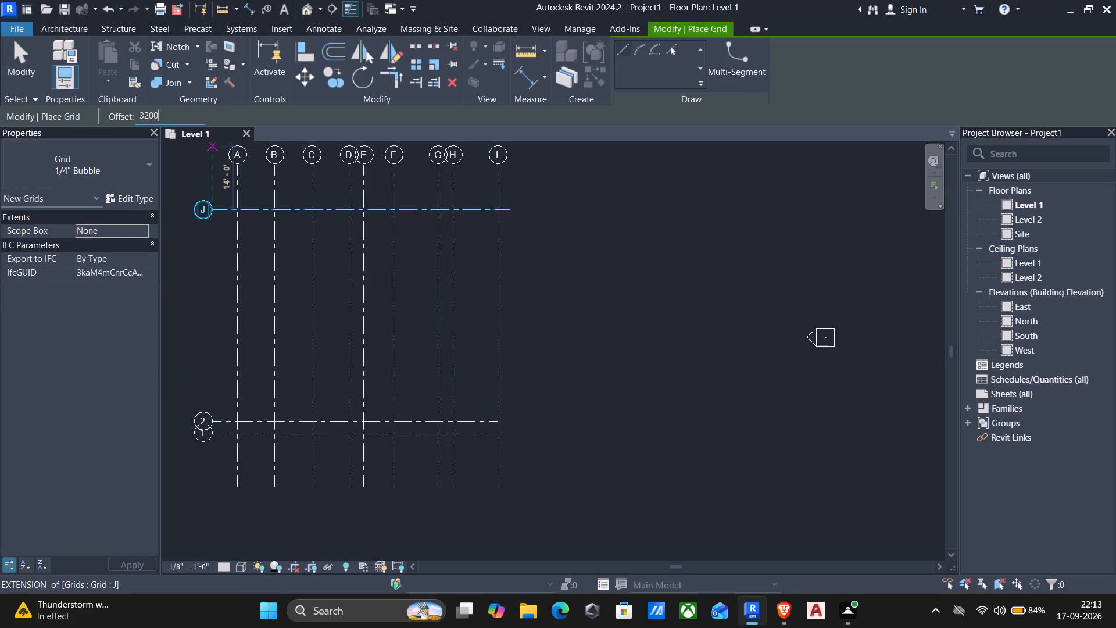
key("m")
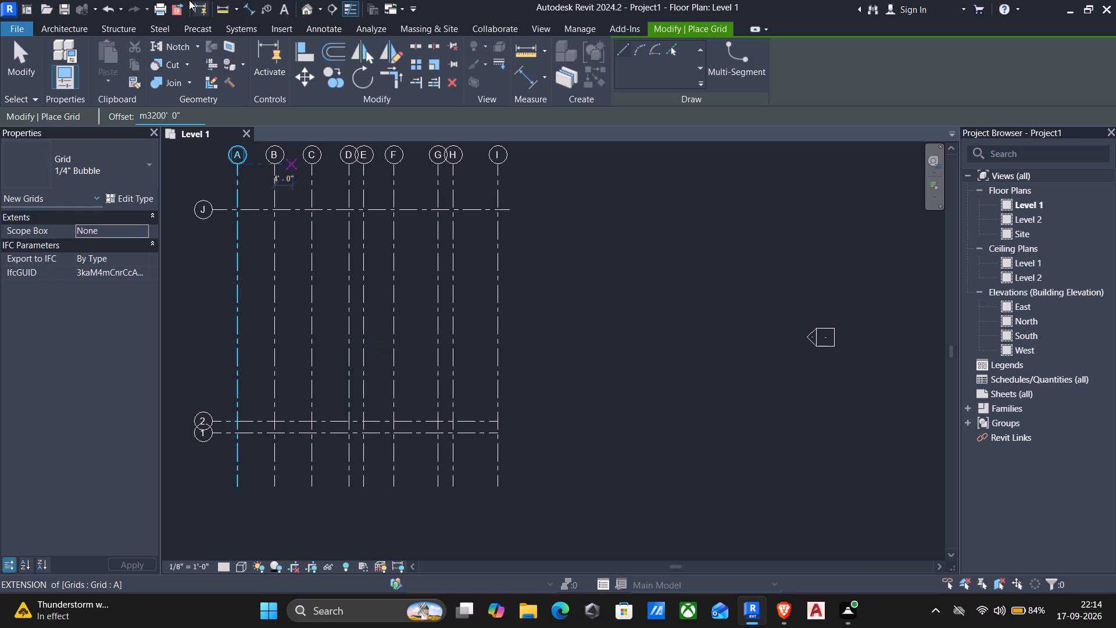
left_click_drag(194, 111, 0, 98)
type("32")
type("00")
key("m")
key("m")
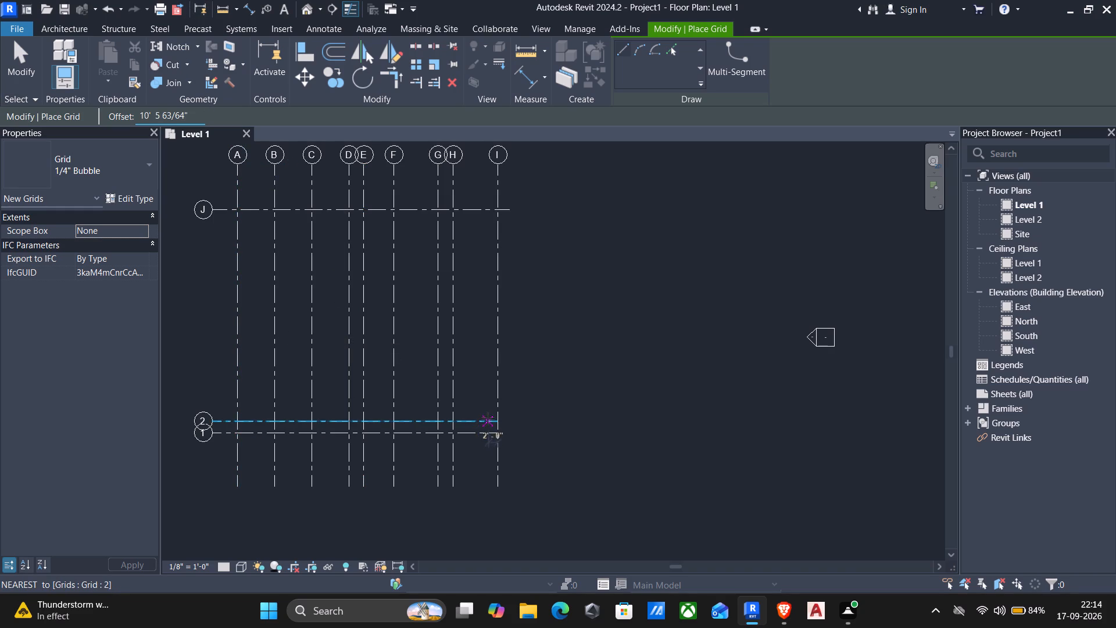
left_click(493, 418)
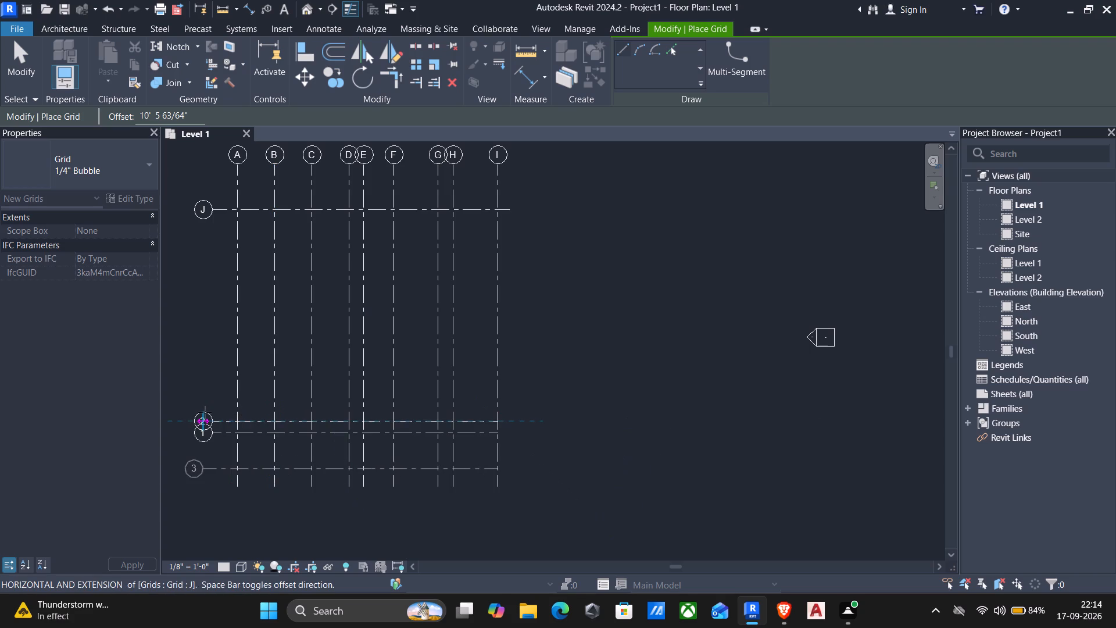
key("space")
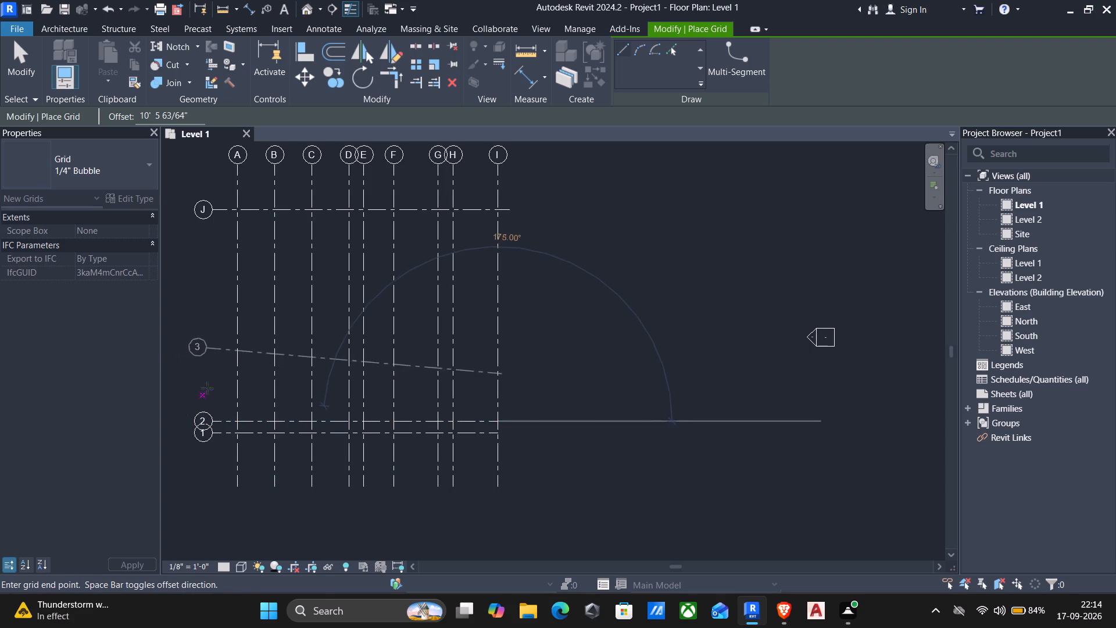
left_click(213, 423)
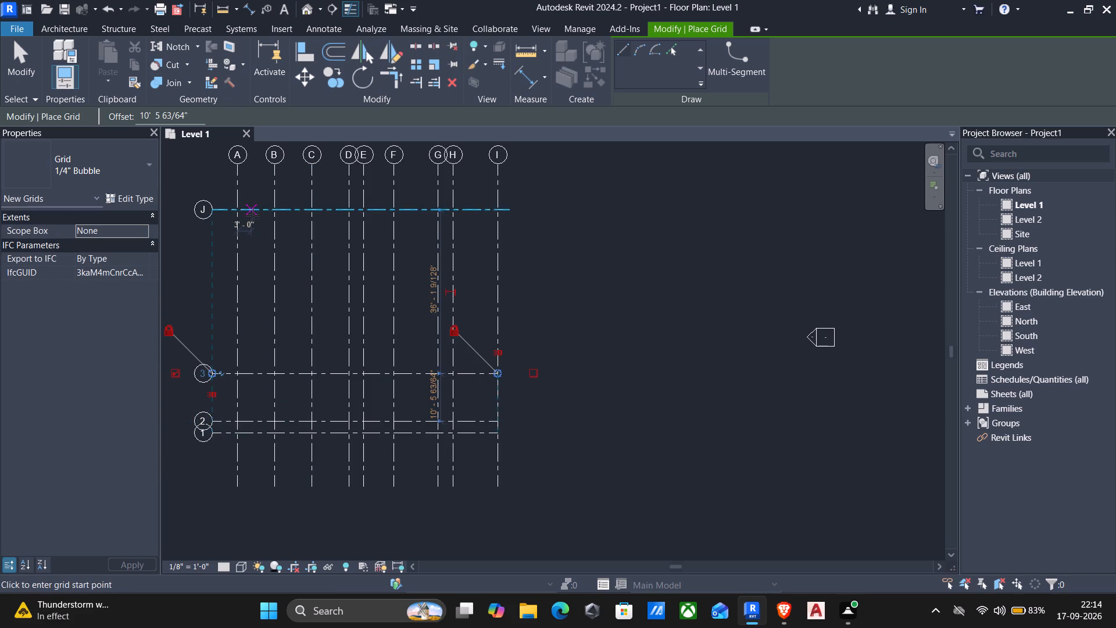
key("Escape")
Set the grid offset to 2500 mm and draw a horizontal grid line along grid 3, on its north side, matching grid 3's length.
left_click_drag(196, 115, 0, 100)
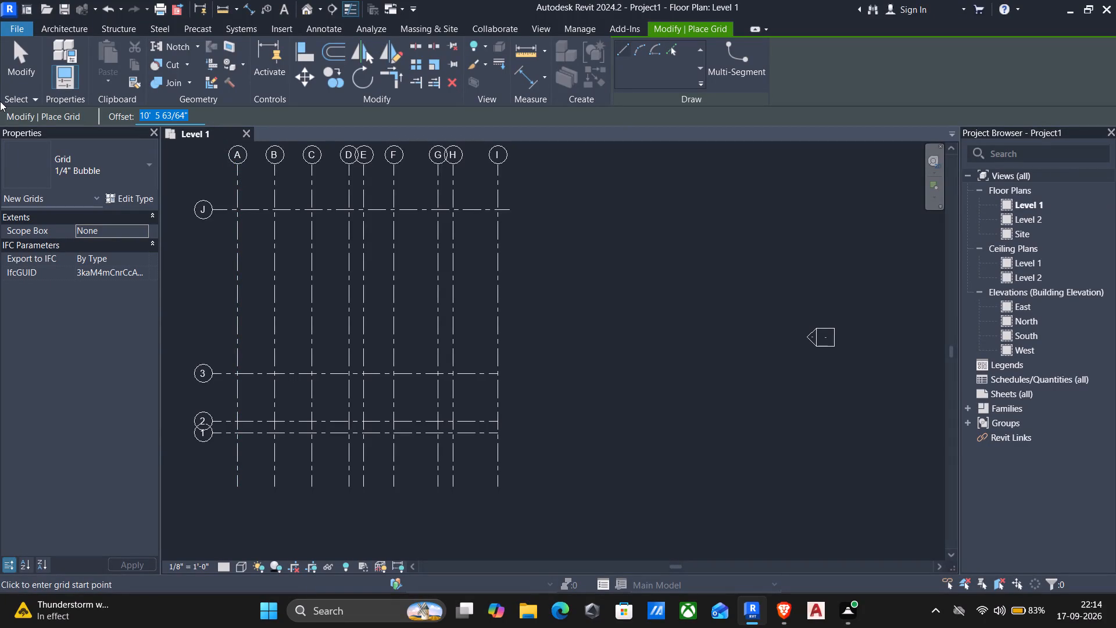
type("2500")
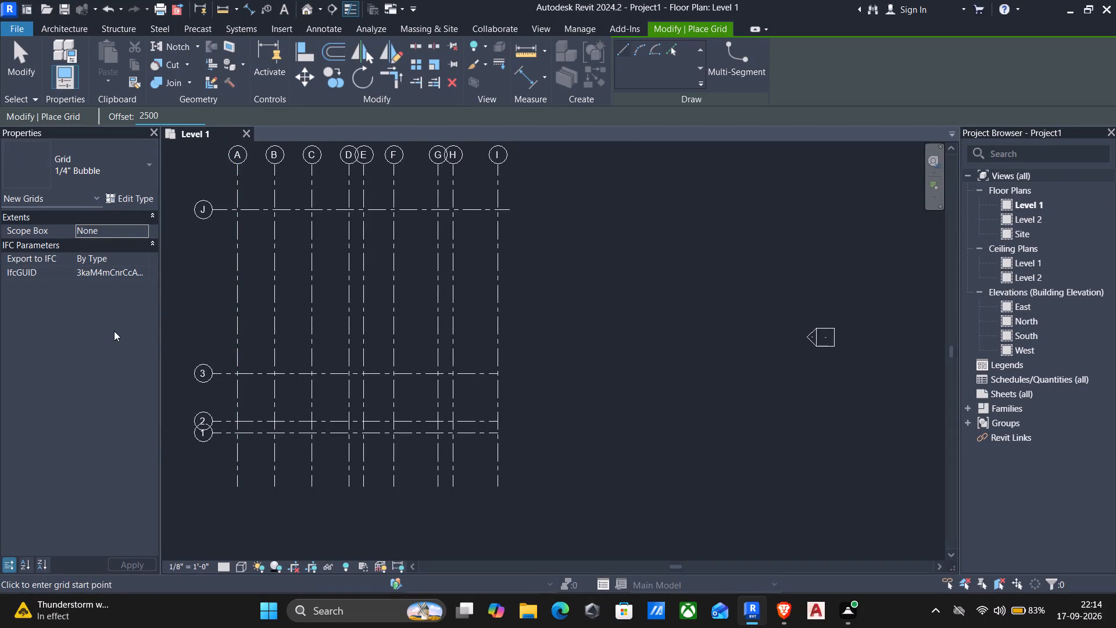
key("m")
key("m")
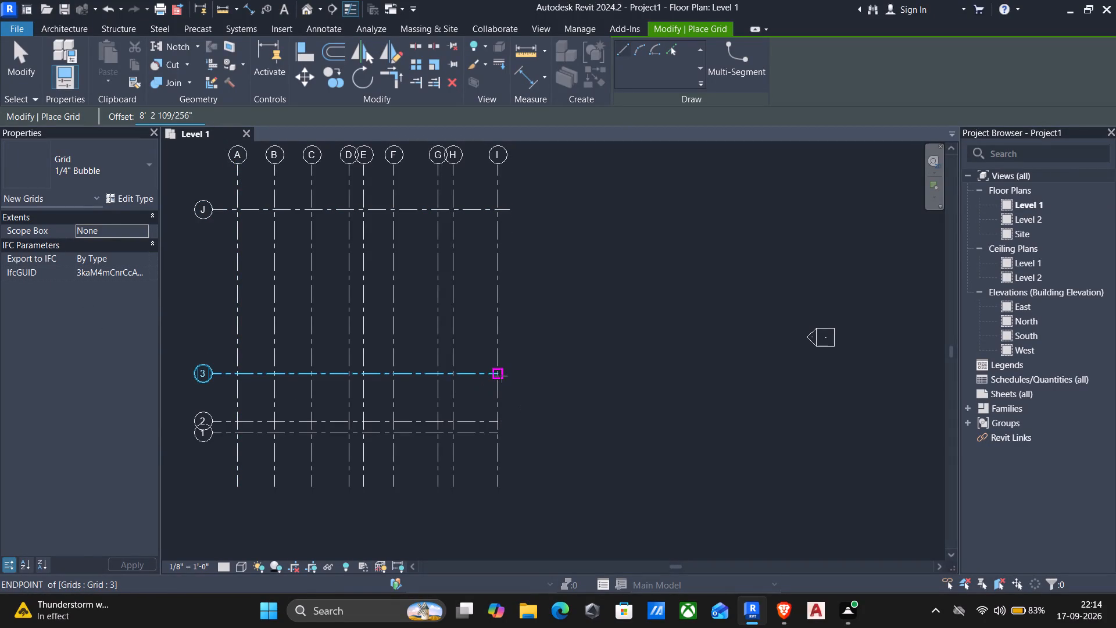
left_click(500, 375)
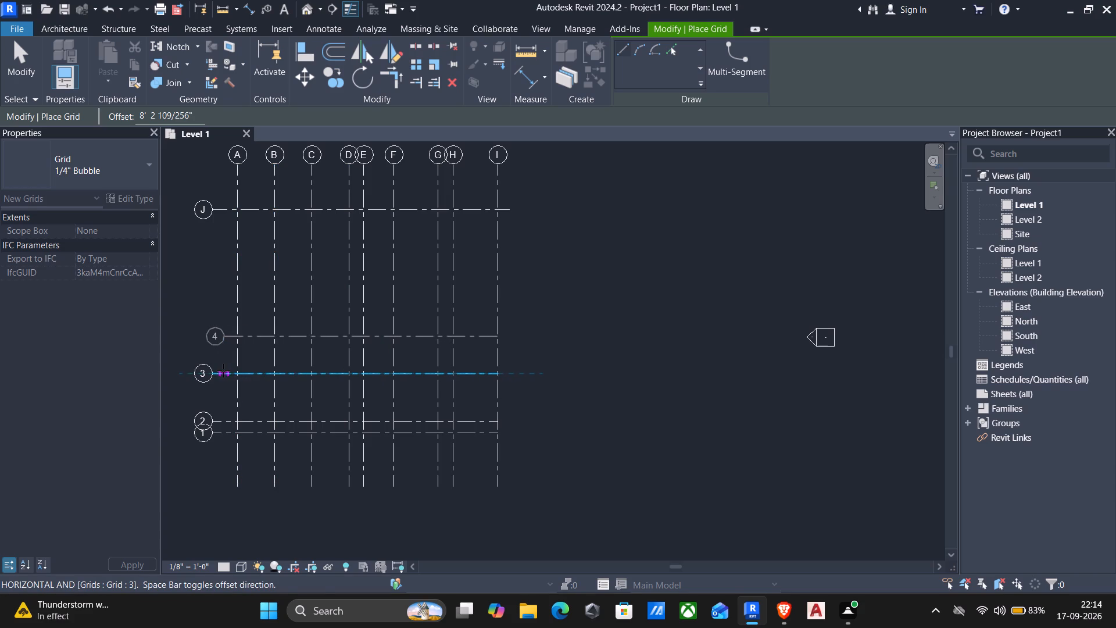
left_click(218, 370)
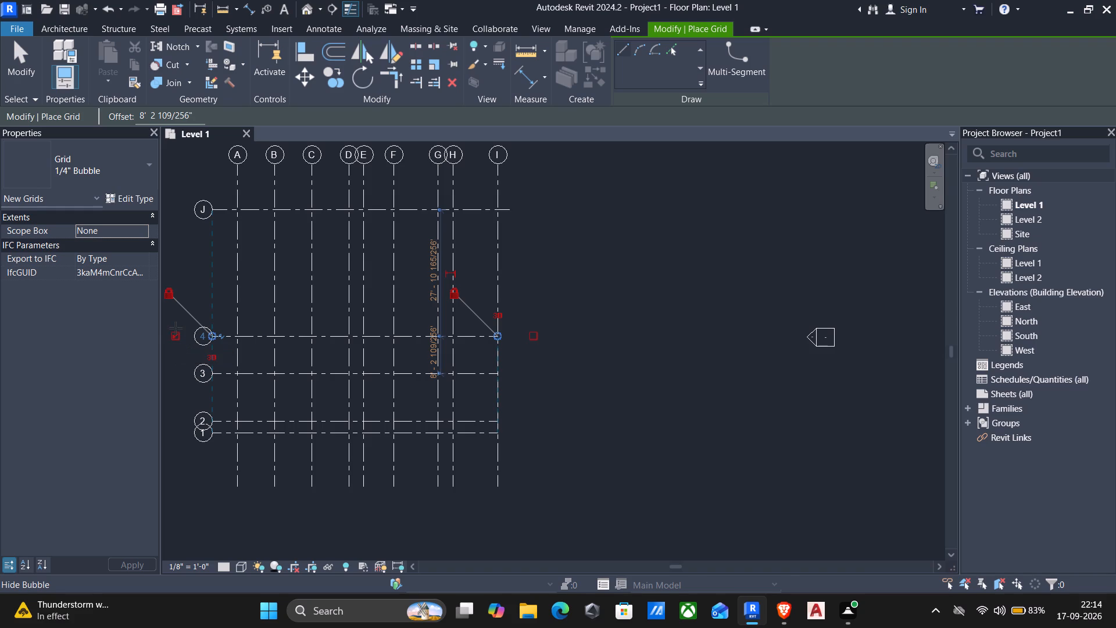
key("Escape")
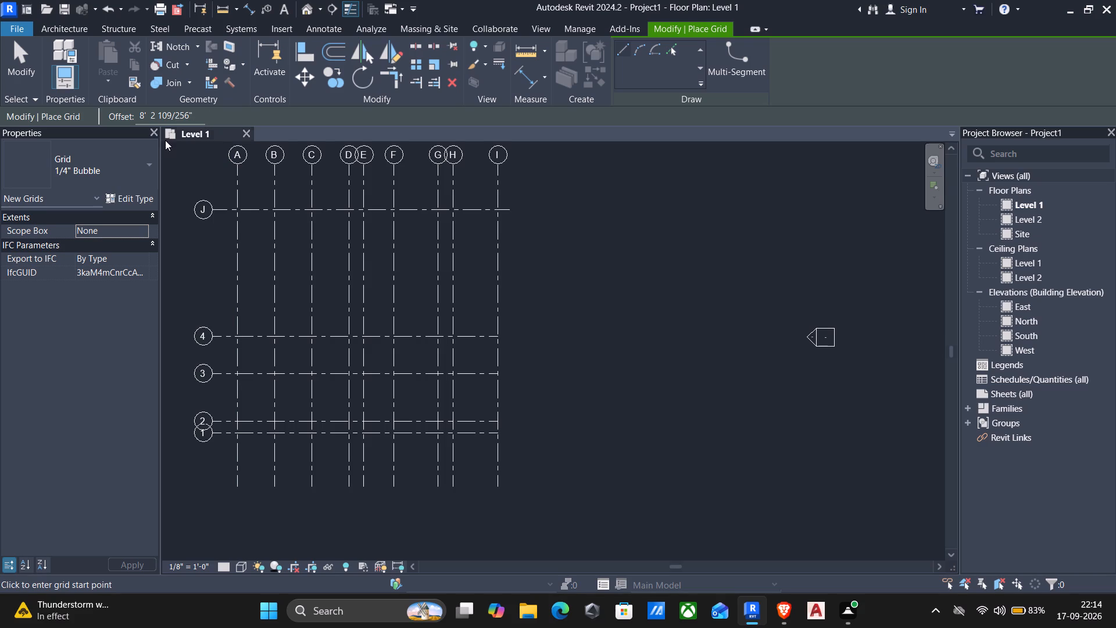
Set the grid offset to 2500 mm and draw a horizontal grid line north of grid 4, matching grid 4's length.
left_click_drag(201, 112, 0, 108)
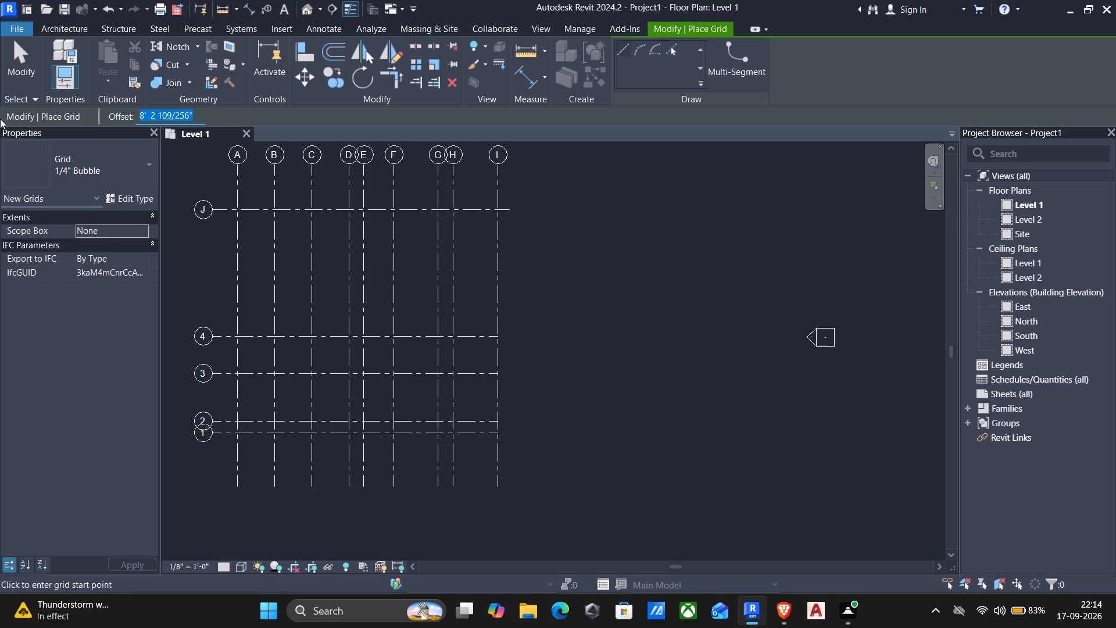
key("2")
type("50")
key("0")
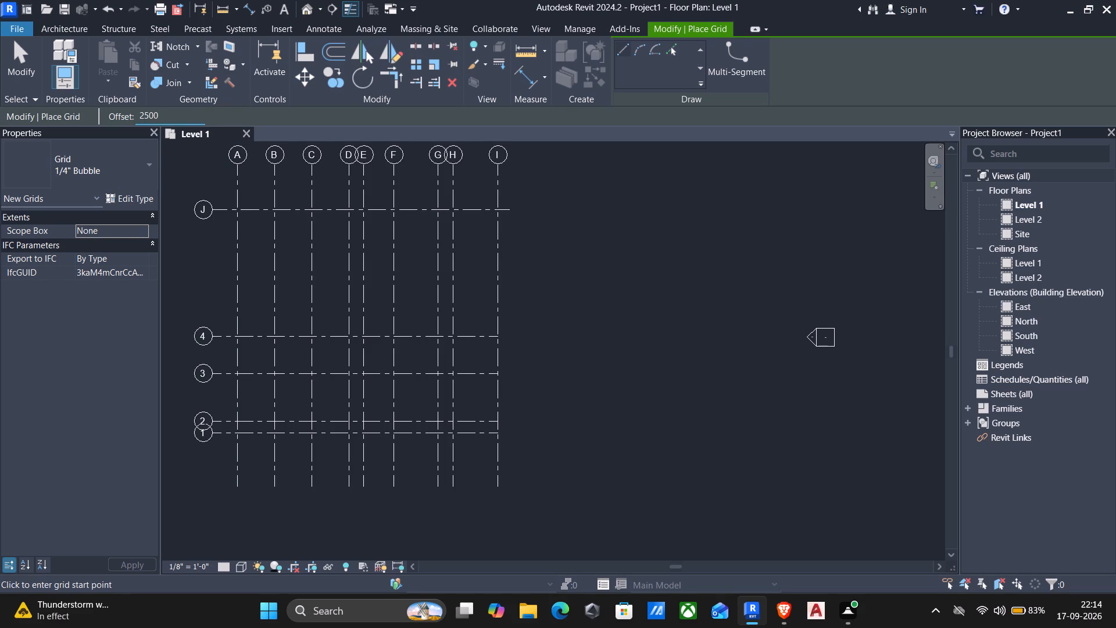
type("mm")
left_click(499, 336)
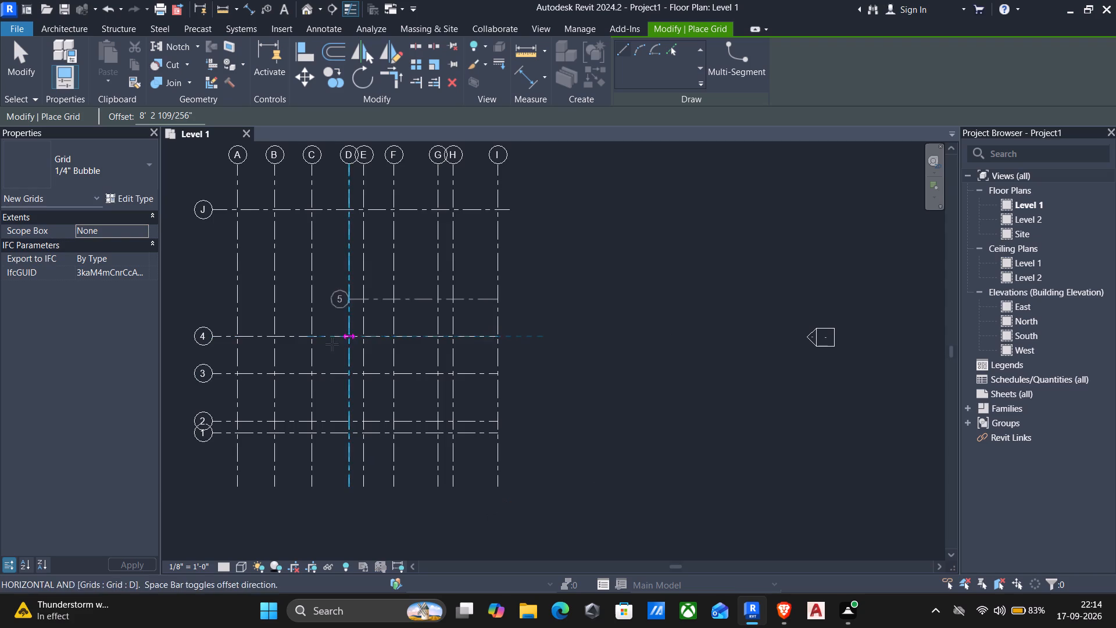
left_click(215, 335)
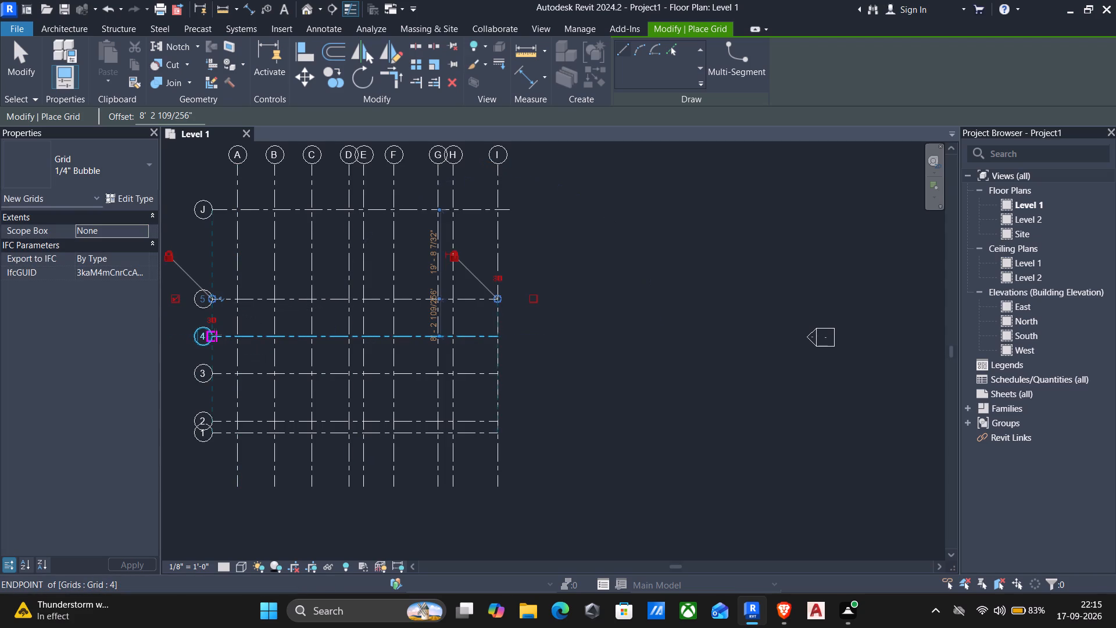
key("Escape")
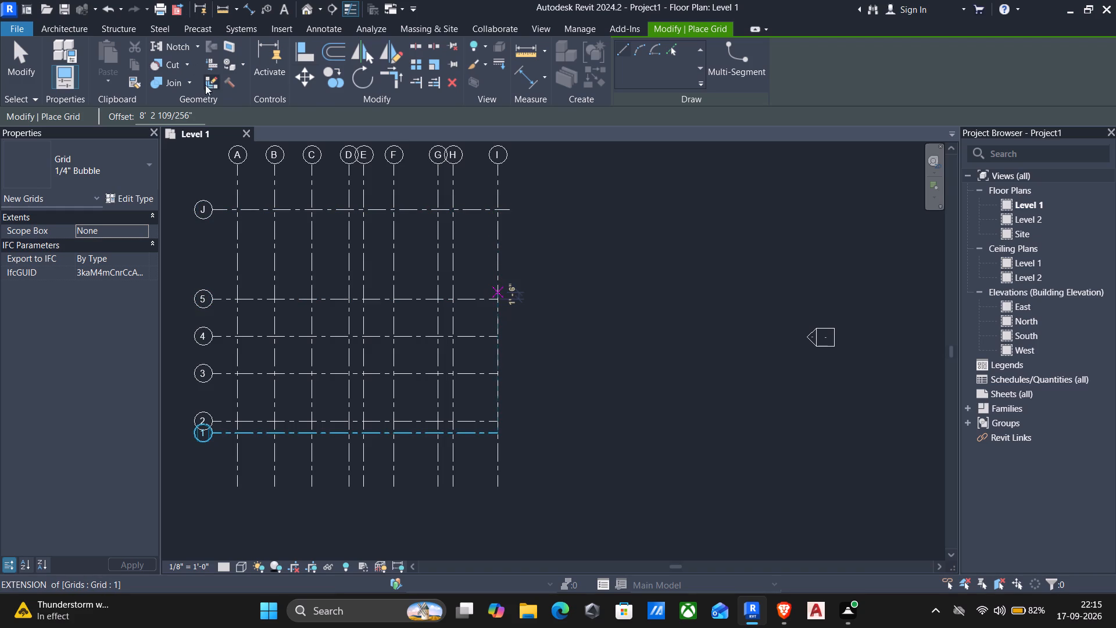
Set the grid offset to 2000 mm and draw a horizontal grid line north of grid 5, matching grid 5's length.
left_click_drag(193, 111, 13, 109)
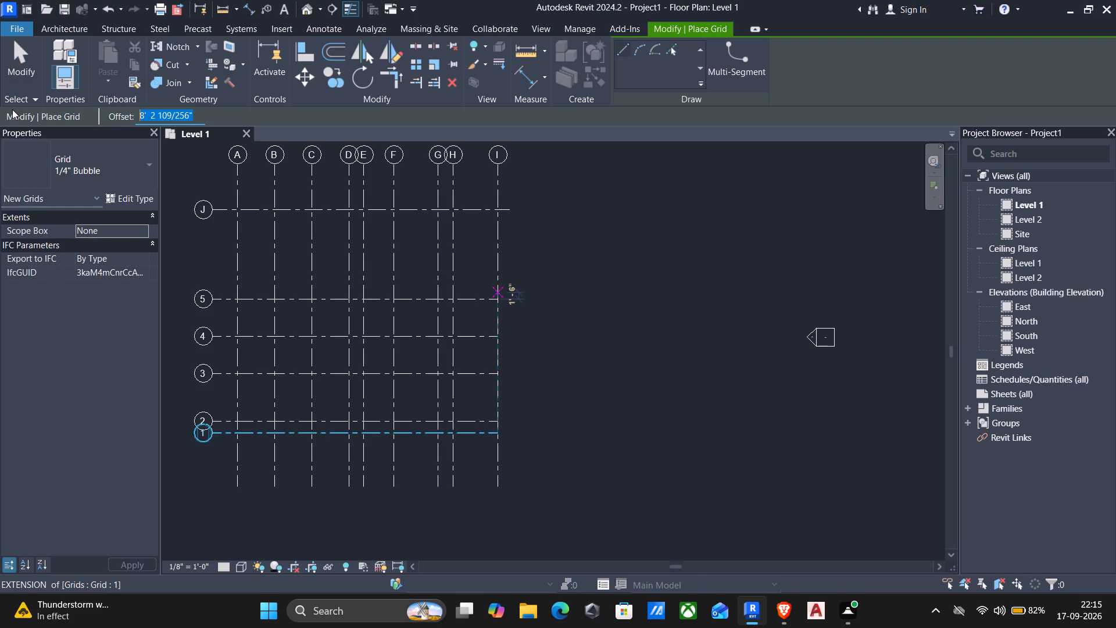
key("2")
key("0")
key("0")
key("0")
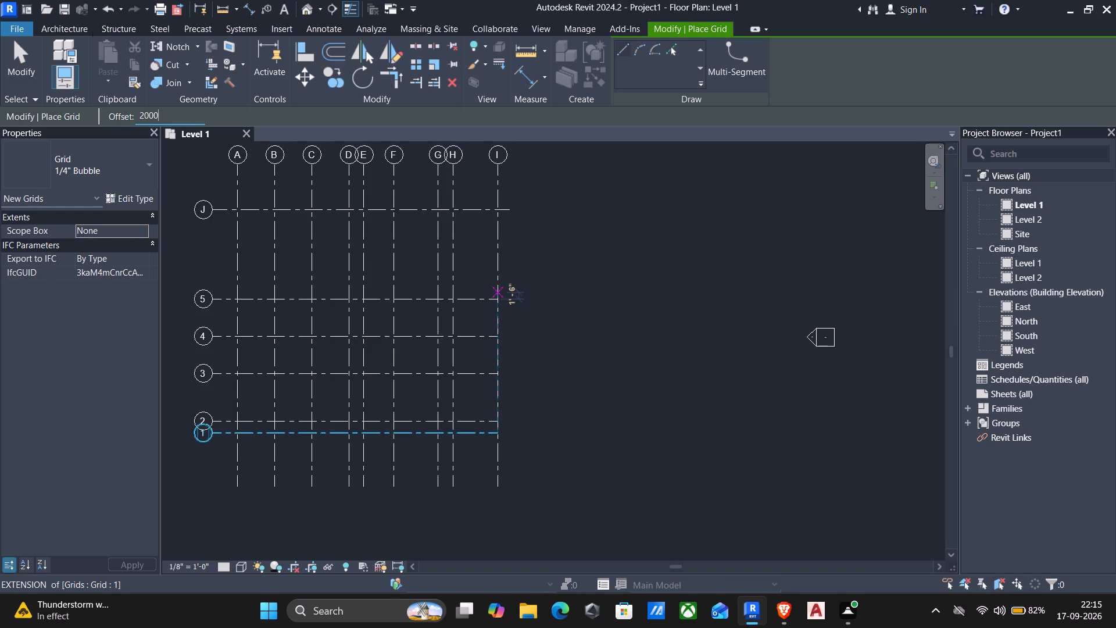
type("mm")
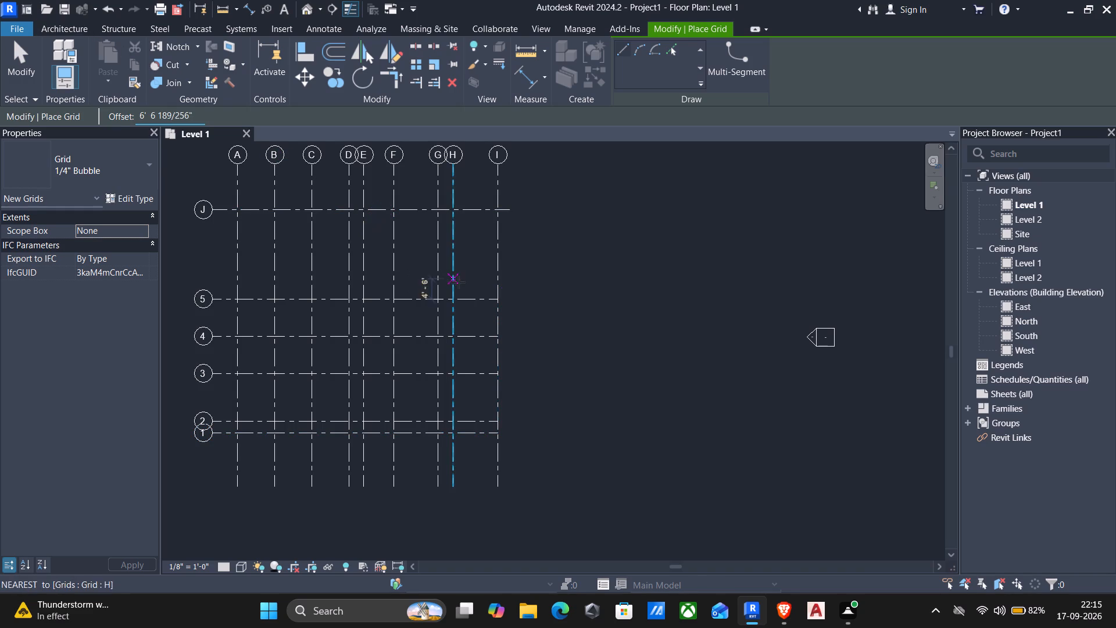
left_click_drag(495, 295, 513, 295)
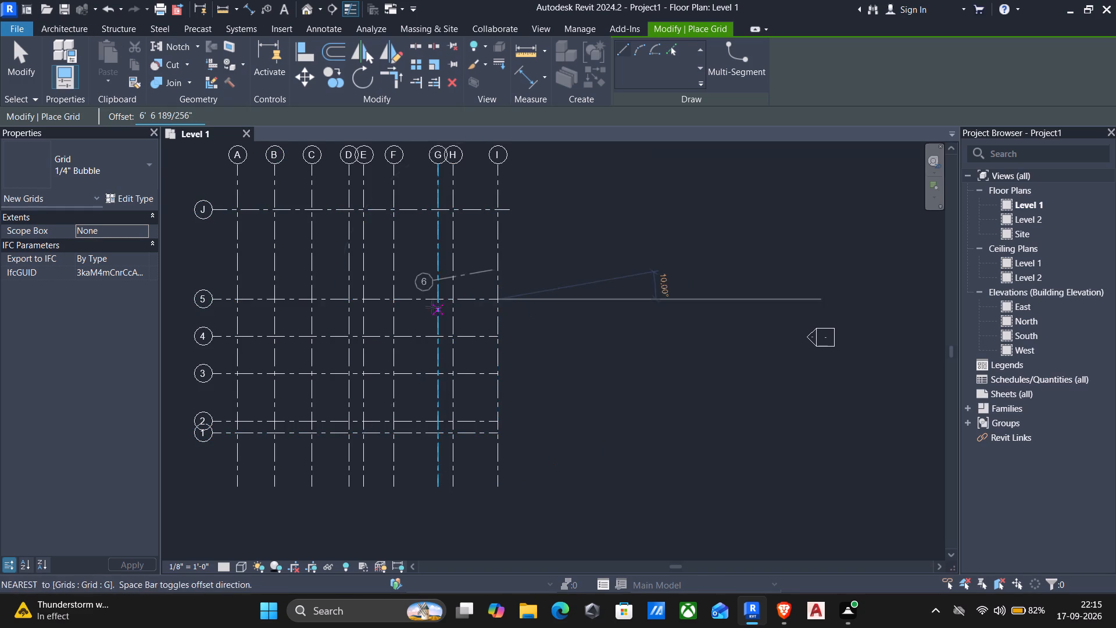
left_click(219, 297)
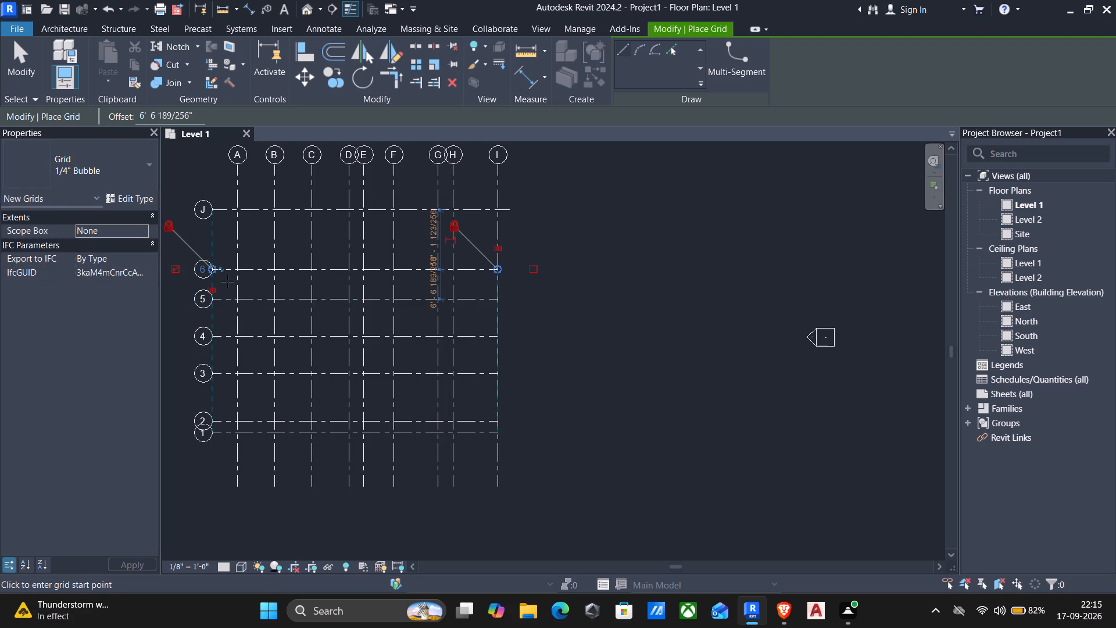
key("Escape")
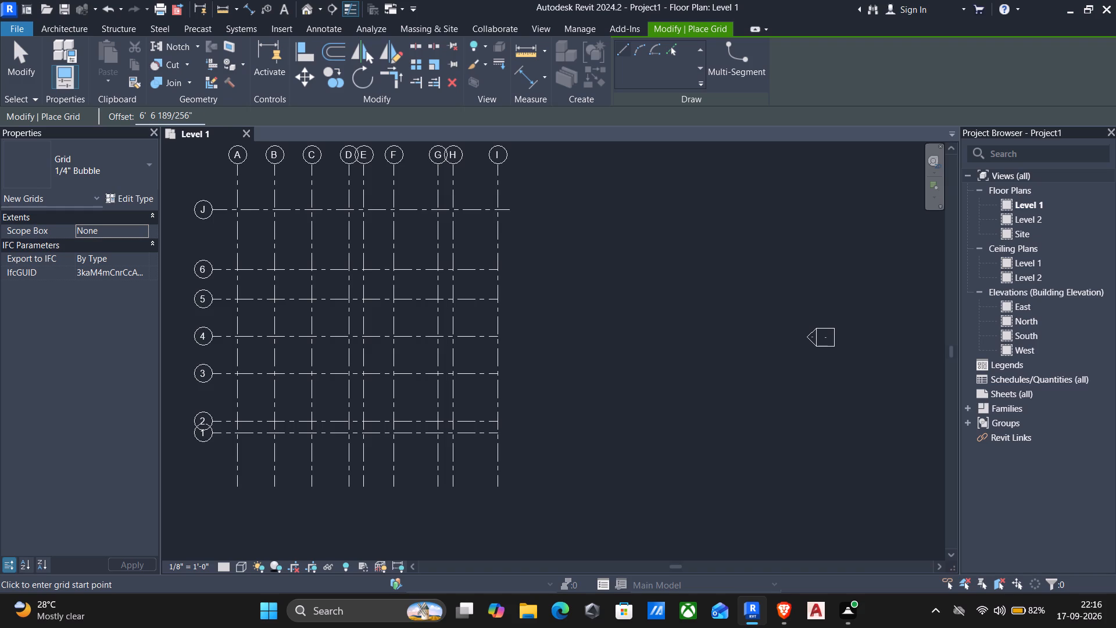
Draw another horizontal grid line north of grid 5 at a 2500 mm offset, matching grid 5's length.
left_click_drag(201, 105, 154, 109)
left_click_drag(198, 115, 83, 116)
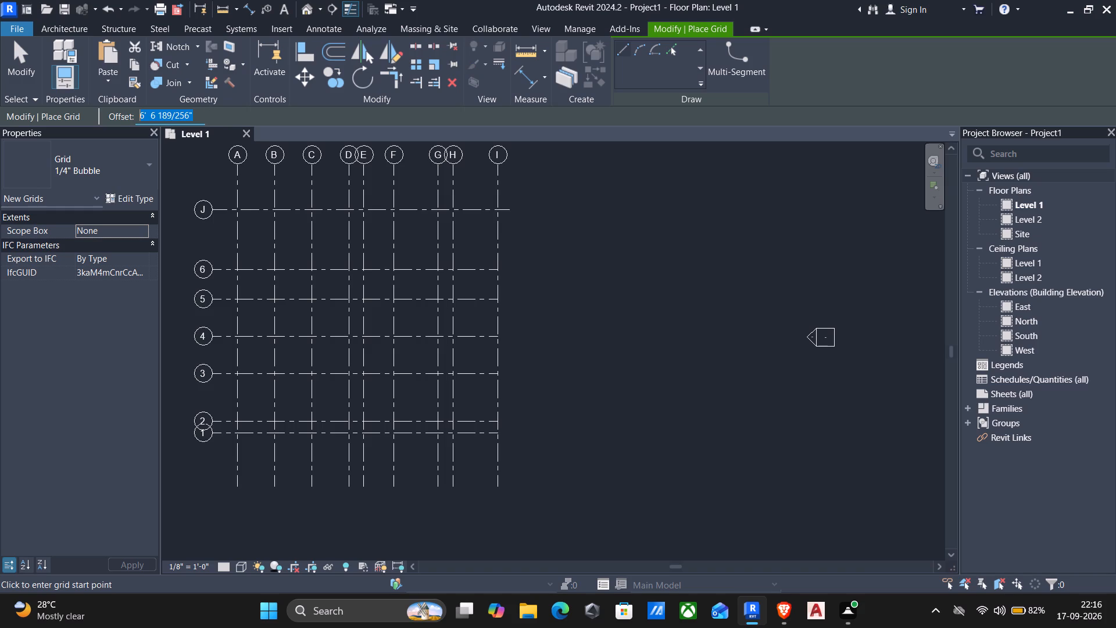
left_click_drag(83, 116, 30, 115)
type("2500mm")
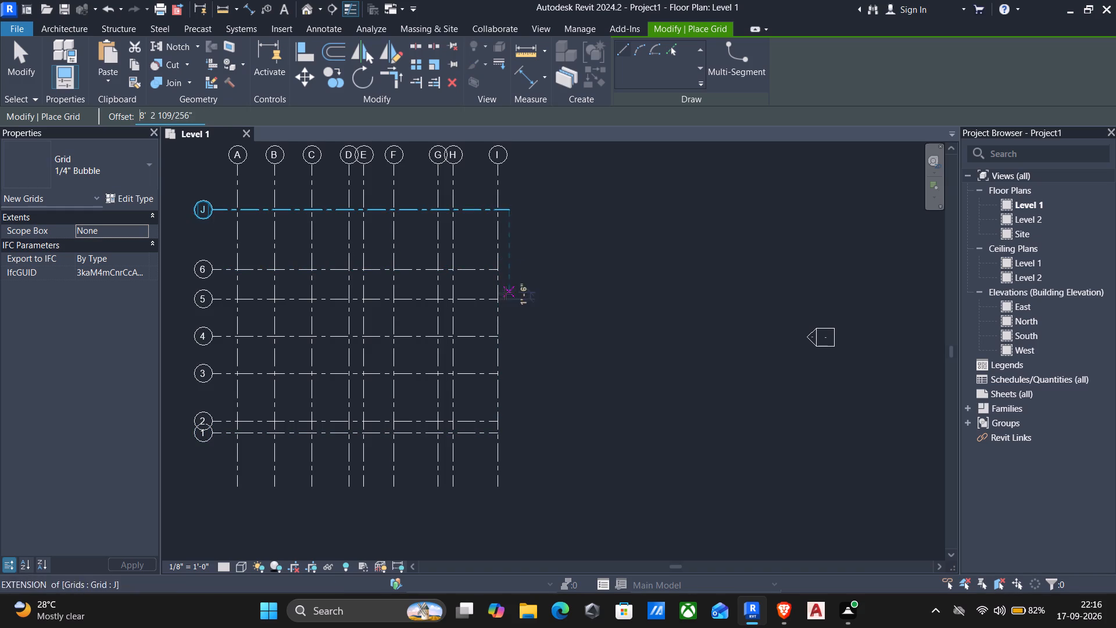
left_click(500, 298)
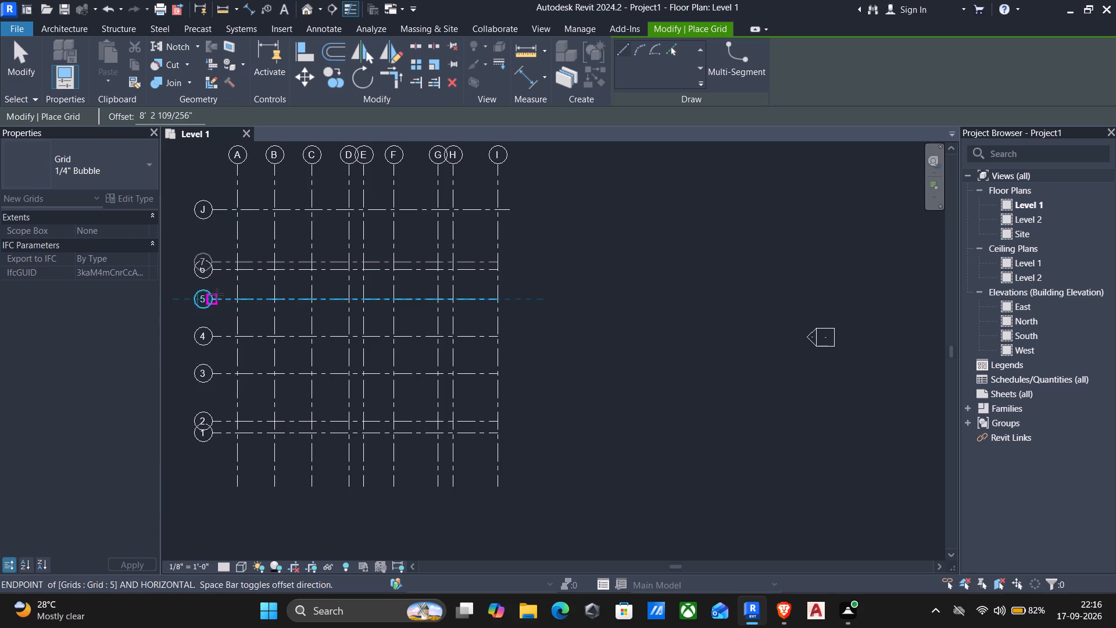
left_click(217, 294)
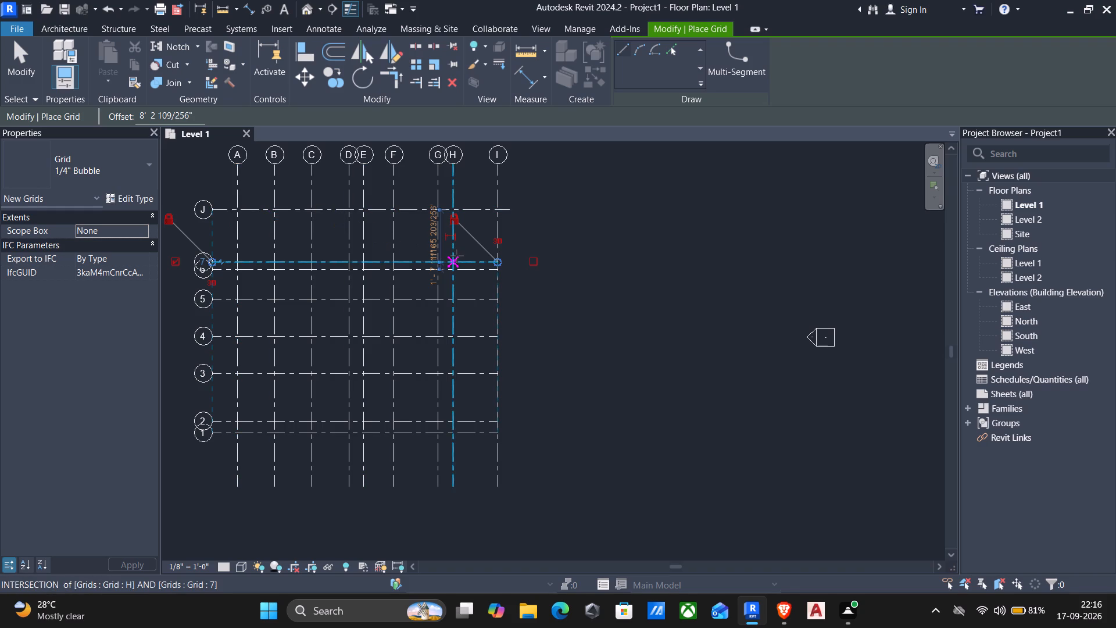
key("Escape")
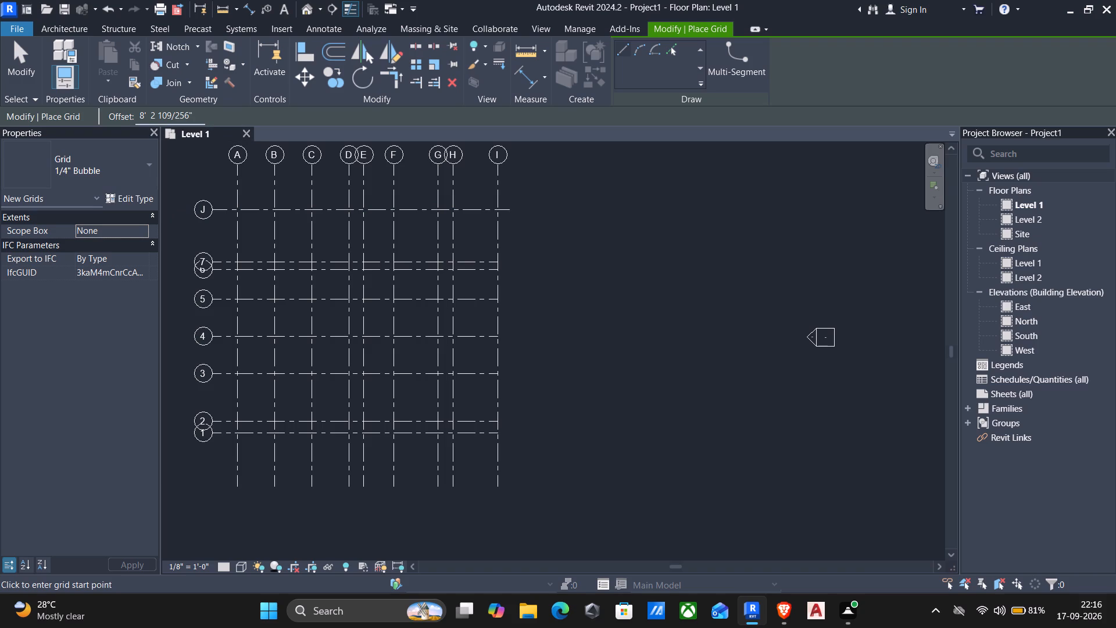
Set the grid offset to 2000 mm and draw a horizontal grid line north of grid 7, matching grid 7's length.
left_click_drag(194, 117, 83, 112)
type("2000")
type("mm")
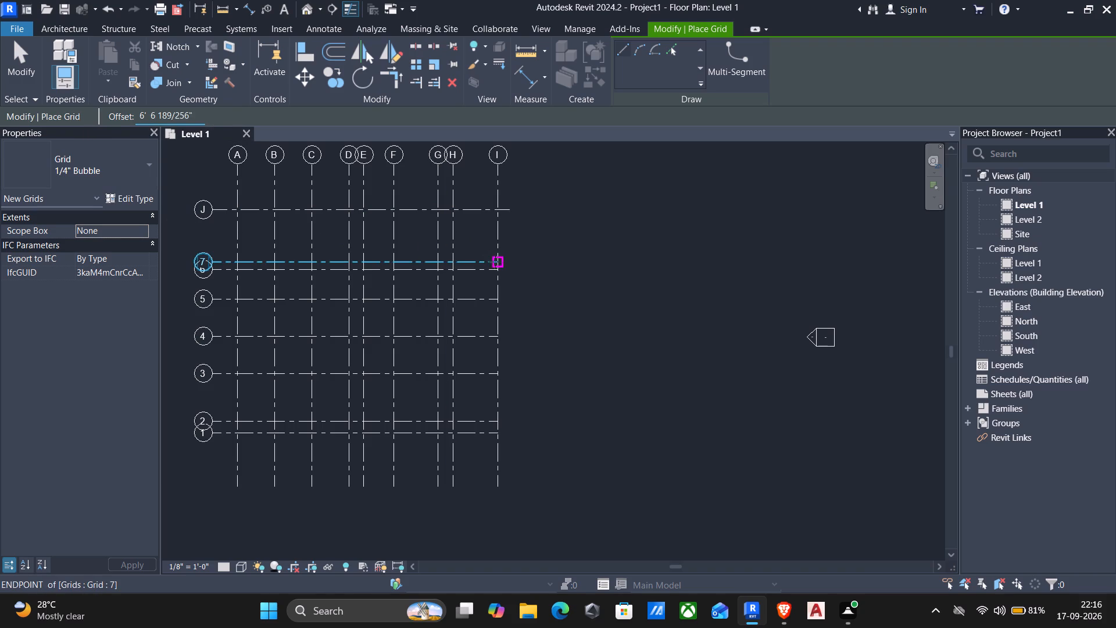
left_click(496, 263)
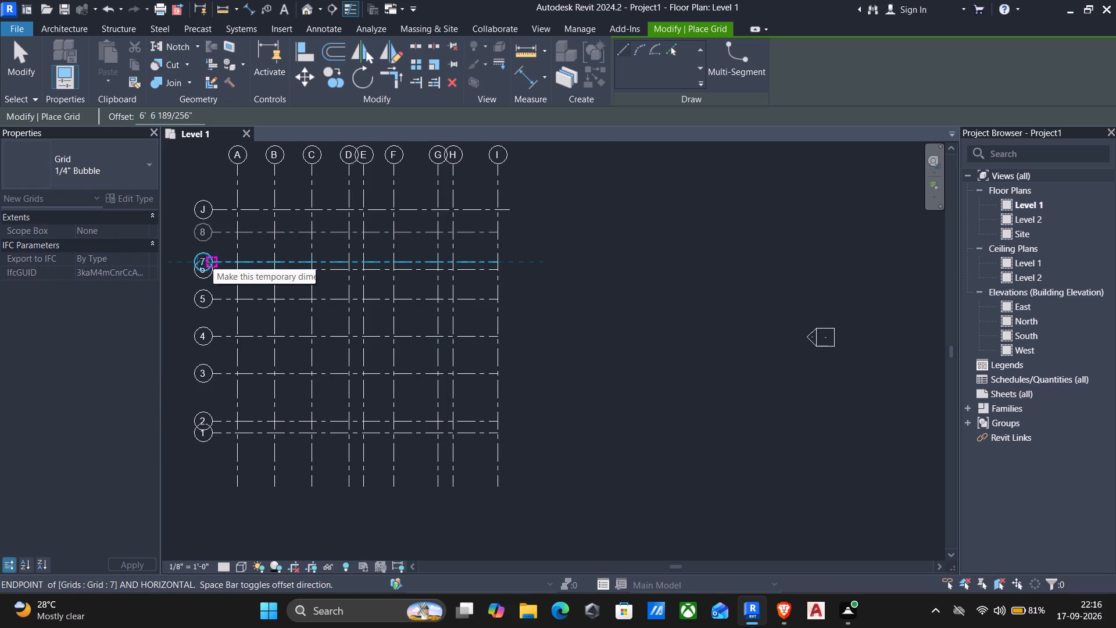
left_click(213, 263)
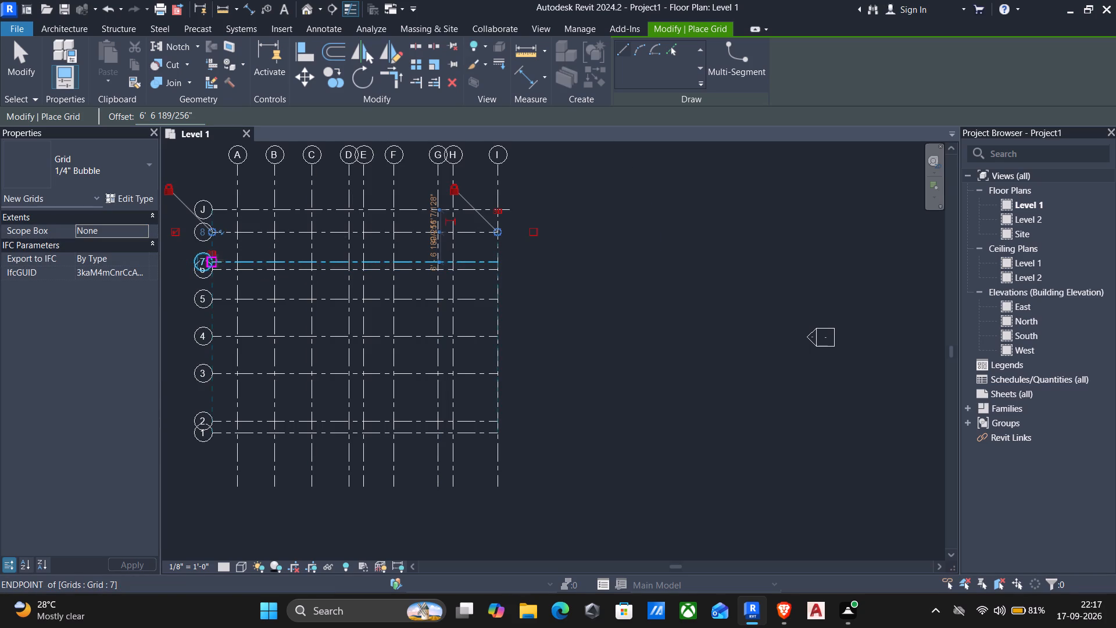
key("Escape")
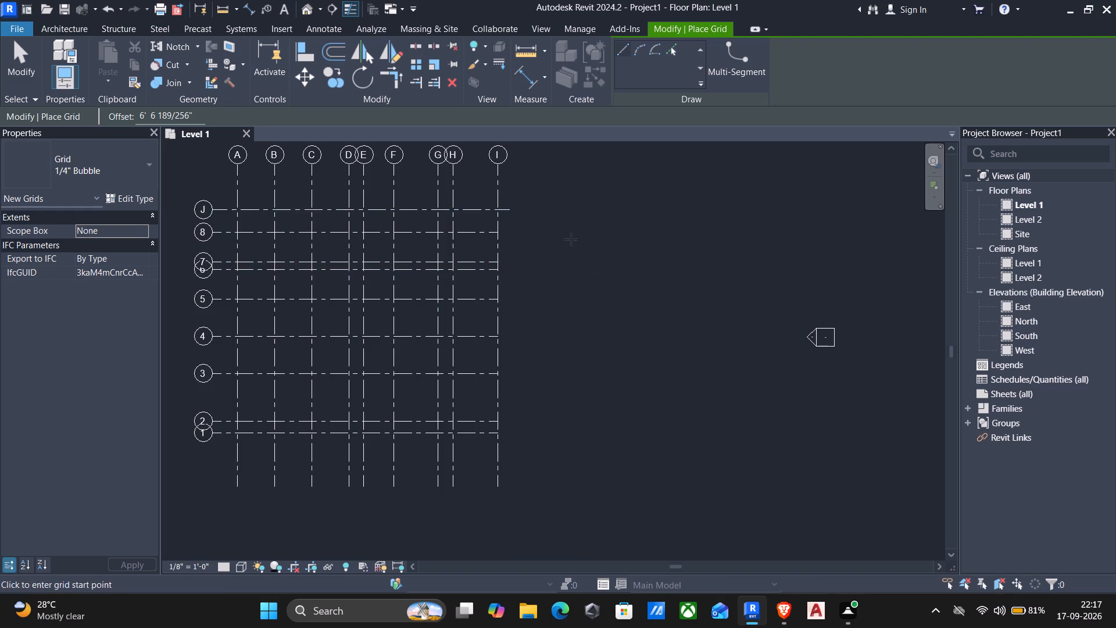
Draw a horizontal grid line 2000 mm north of grid 8, matching grid 8's length, and leave the Grid command.
left_click(498, 234)
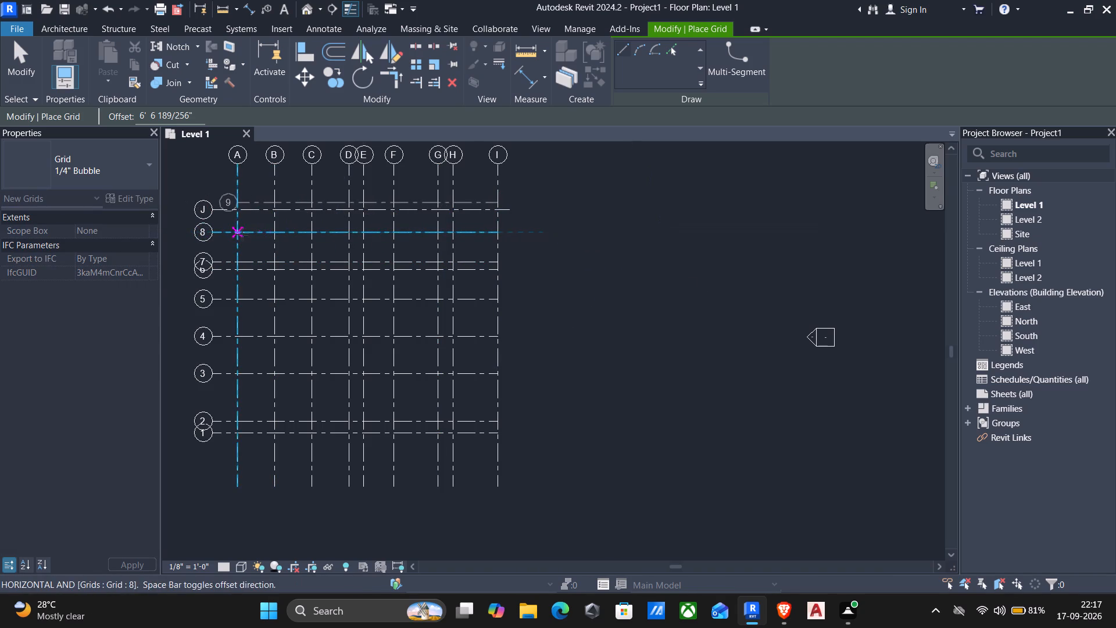
left_click(219, 229)
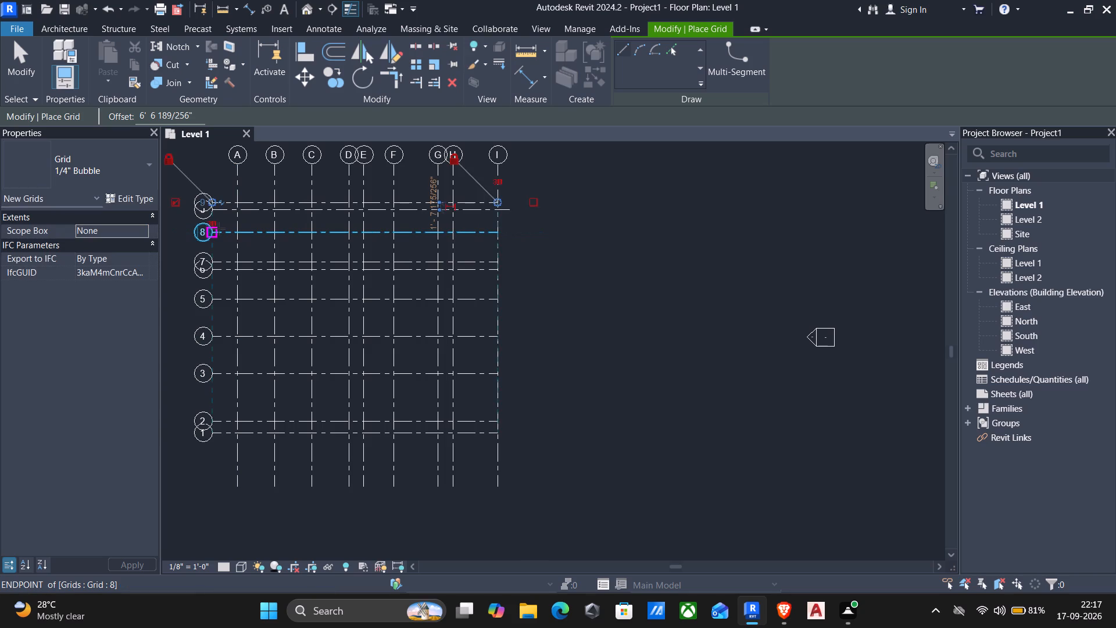
key("Escape")
key("Escape")
Delete horizontal grid line J.
left_click(224, 213)
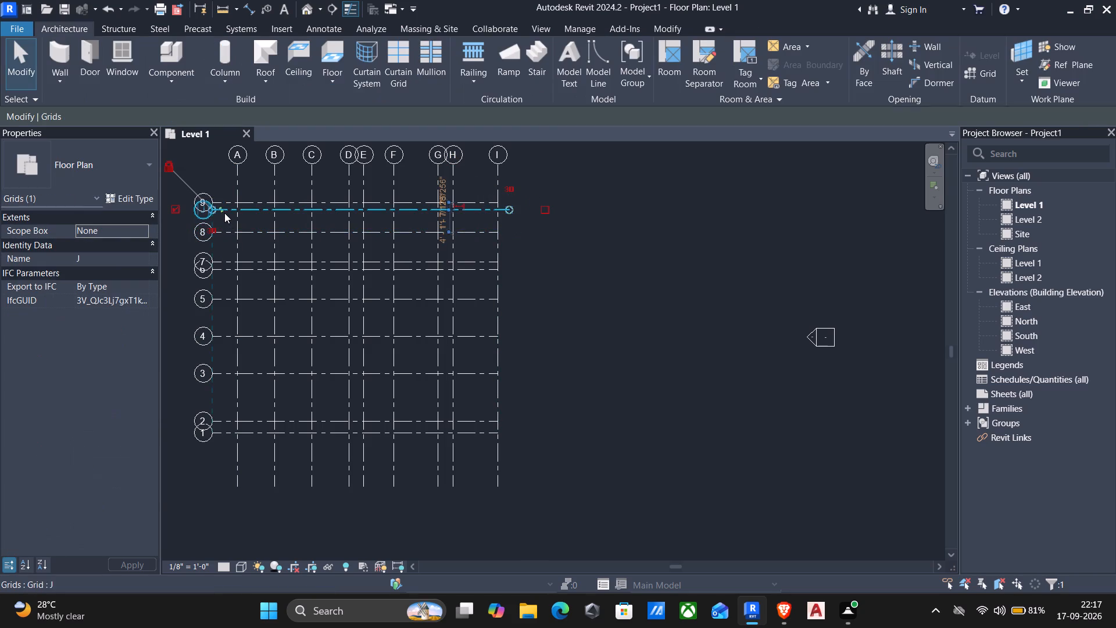
key("Delete")
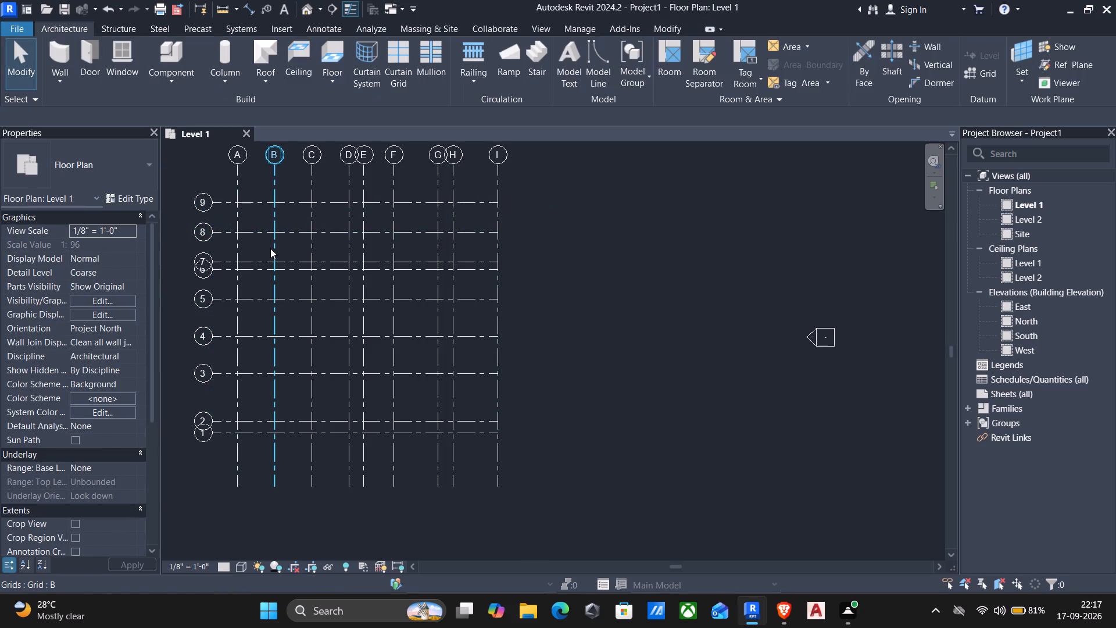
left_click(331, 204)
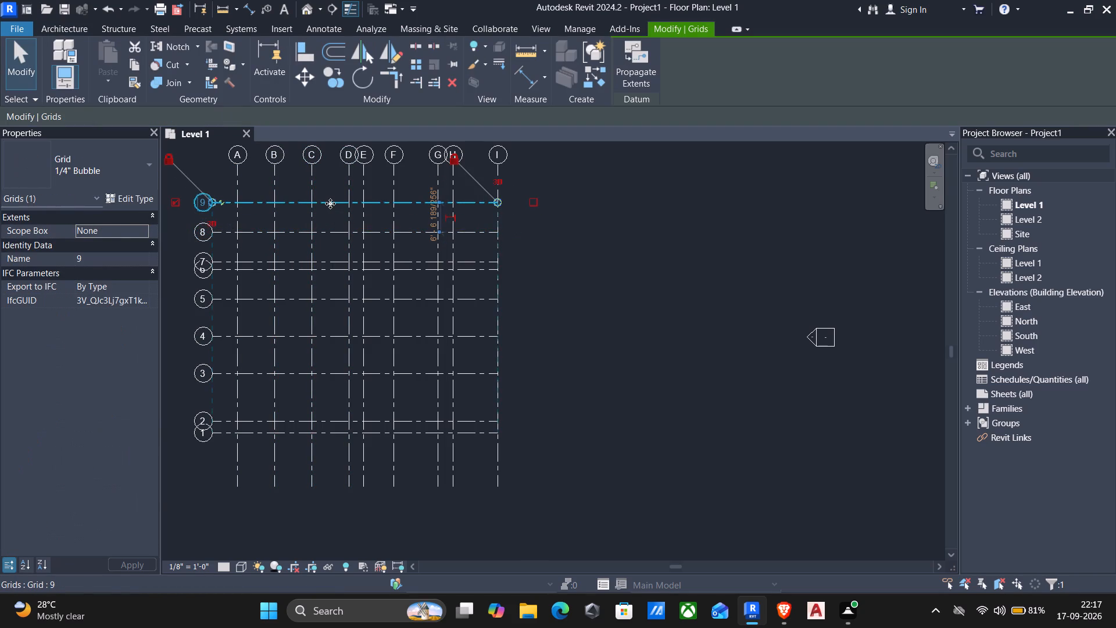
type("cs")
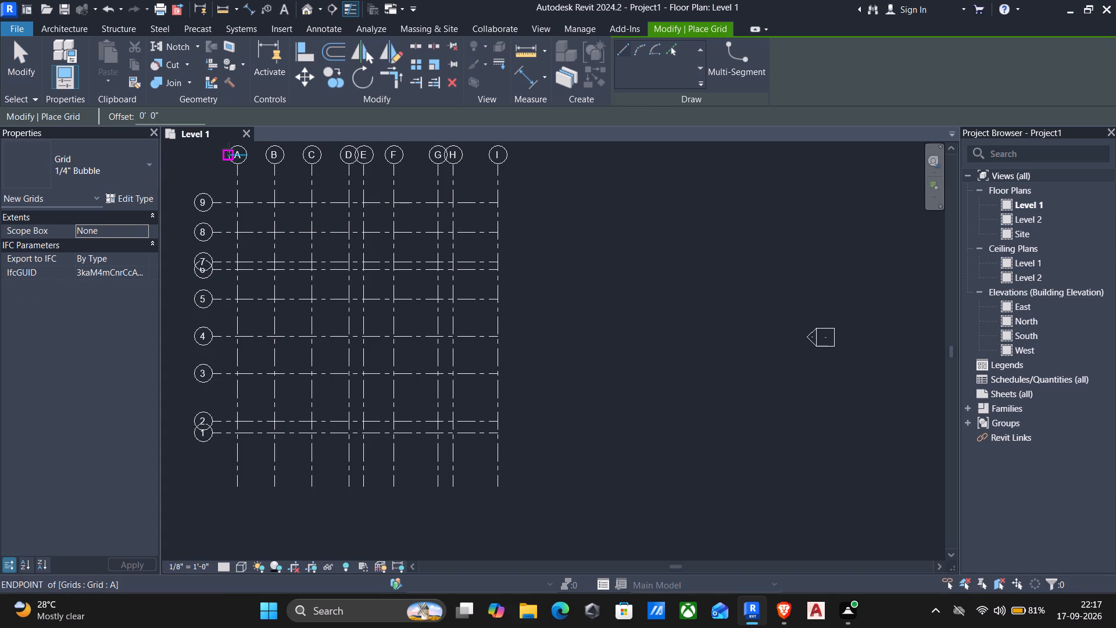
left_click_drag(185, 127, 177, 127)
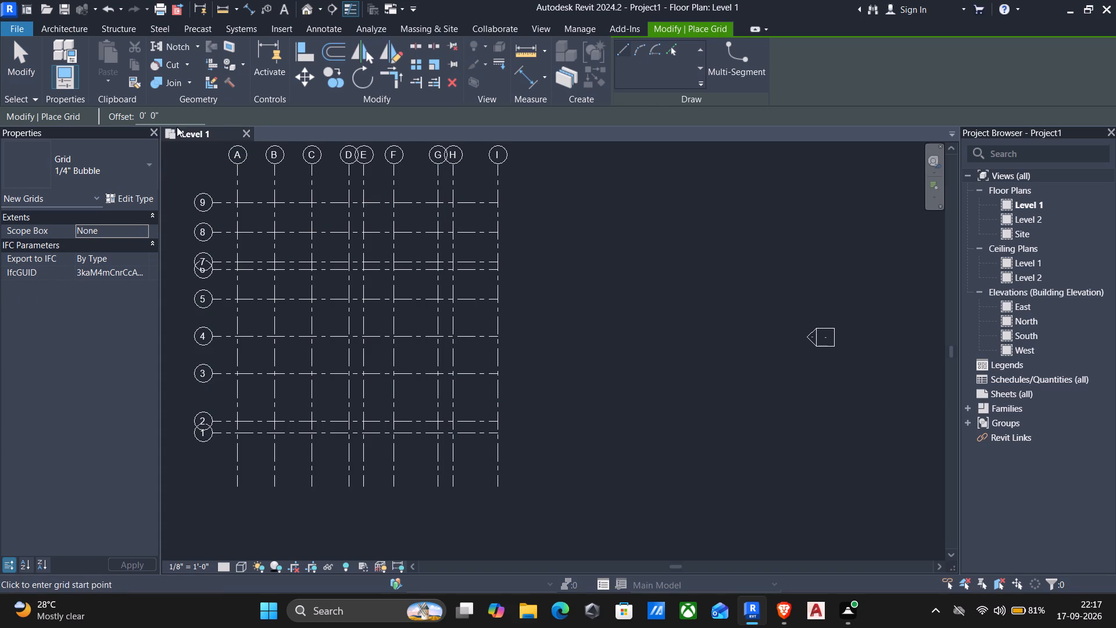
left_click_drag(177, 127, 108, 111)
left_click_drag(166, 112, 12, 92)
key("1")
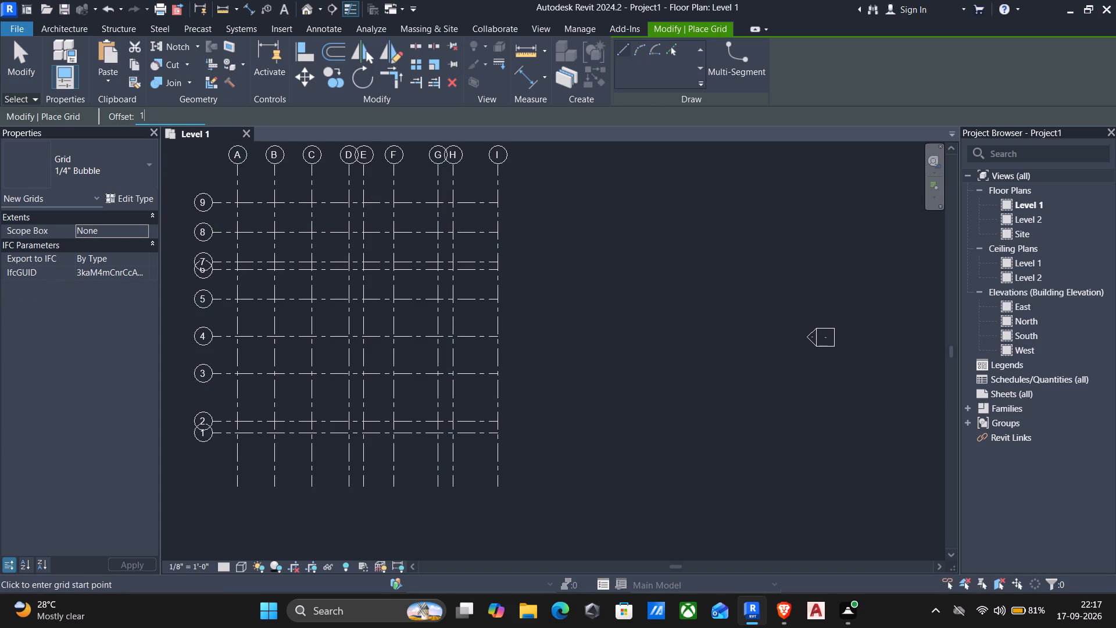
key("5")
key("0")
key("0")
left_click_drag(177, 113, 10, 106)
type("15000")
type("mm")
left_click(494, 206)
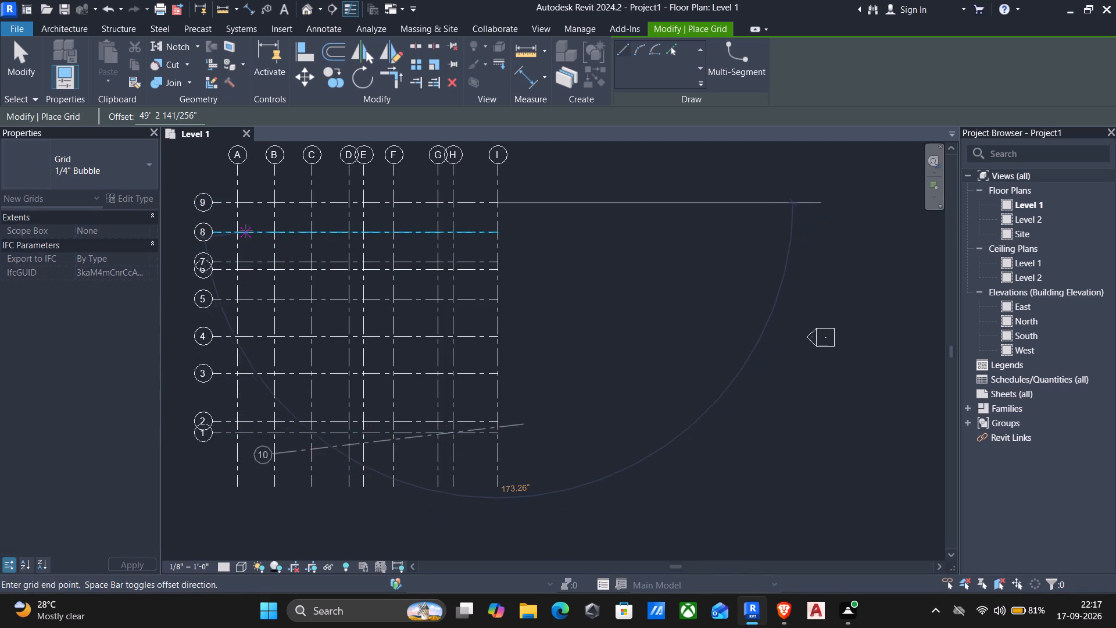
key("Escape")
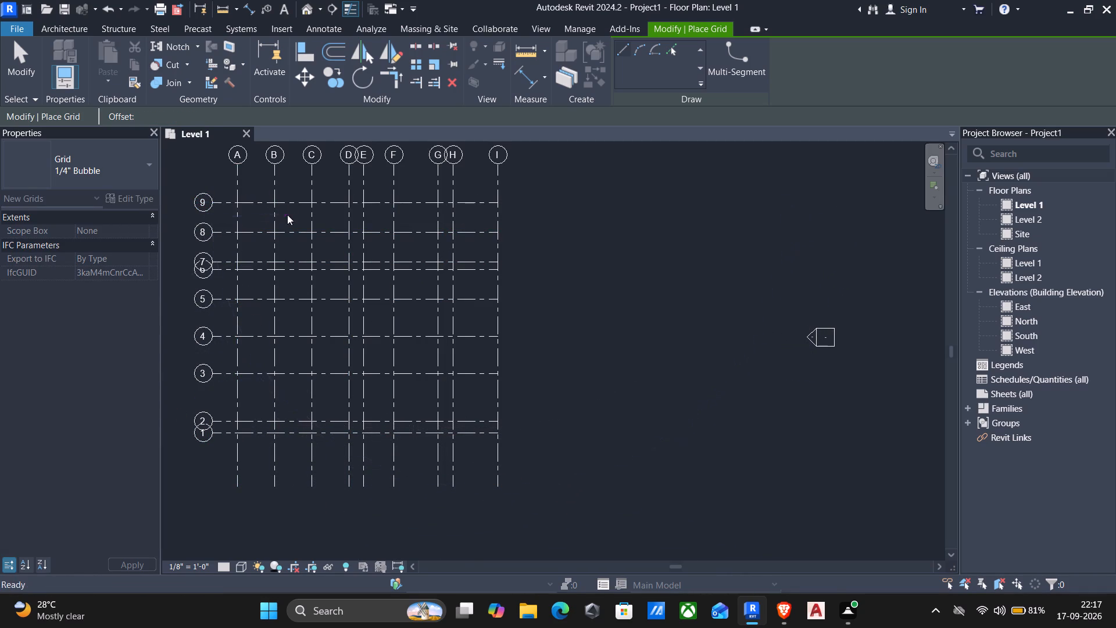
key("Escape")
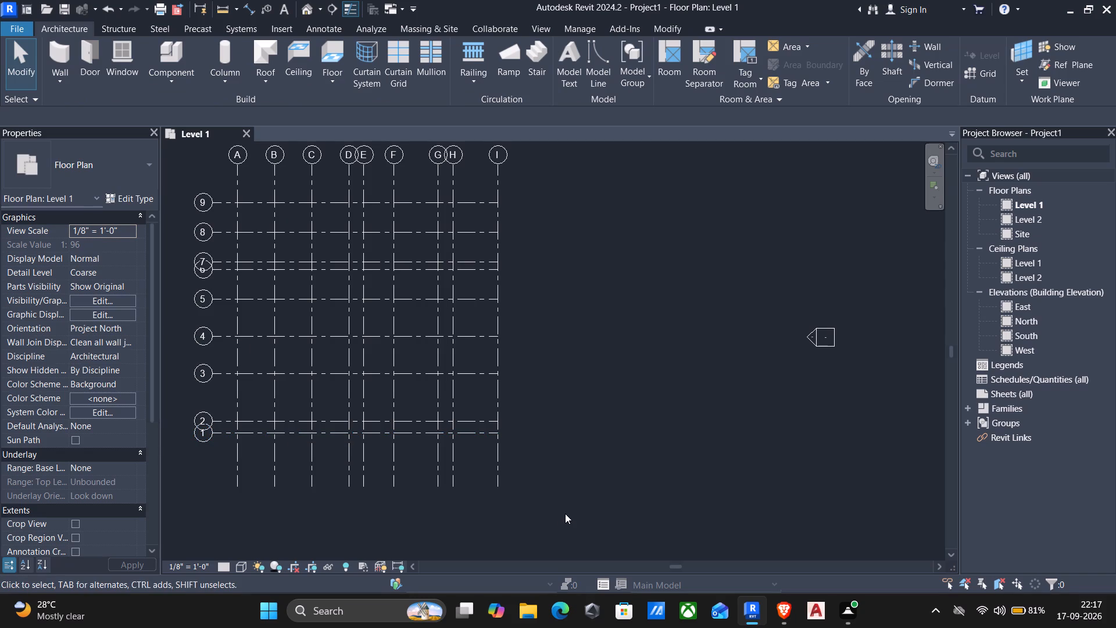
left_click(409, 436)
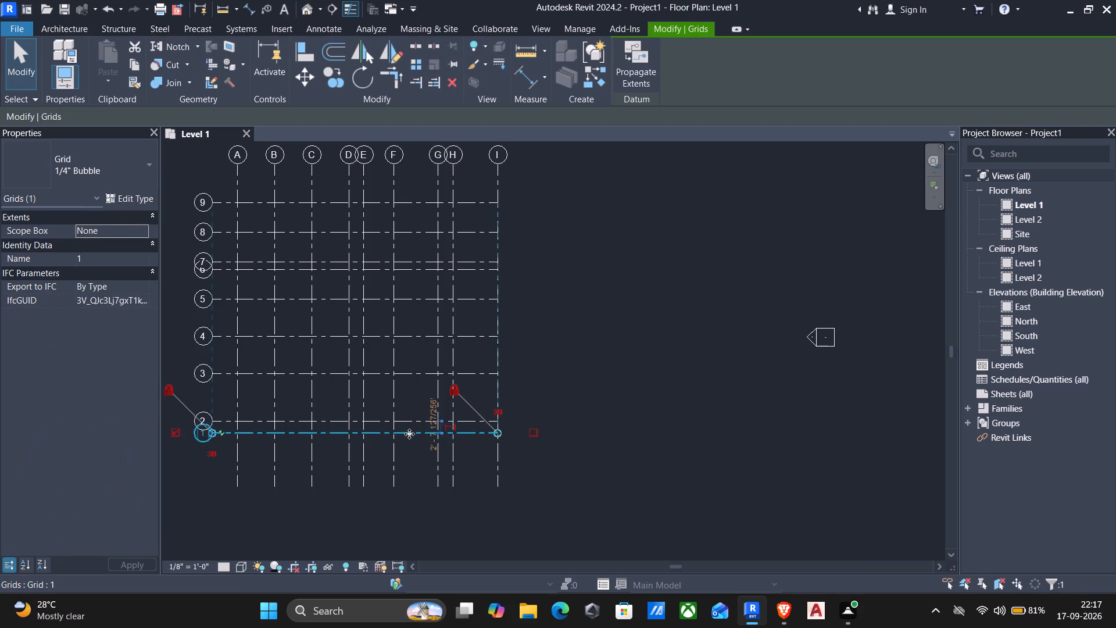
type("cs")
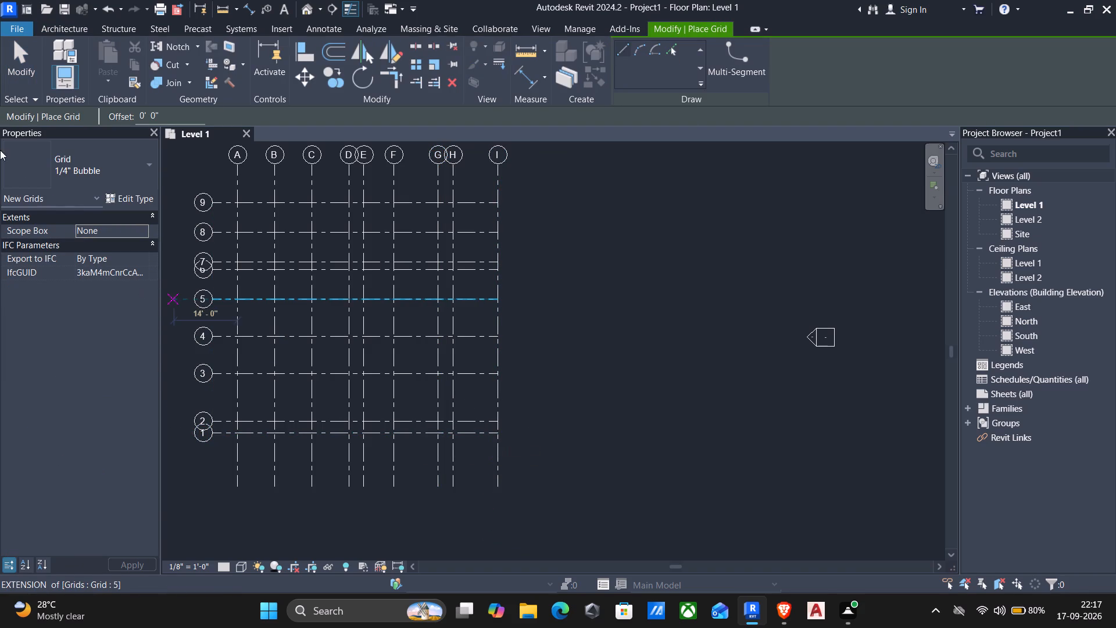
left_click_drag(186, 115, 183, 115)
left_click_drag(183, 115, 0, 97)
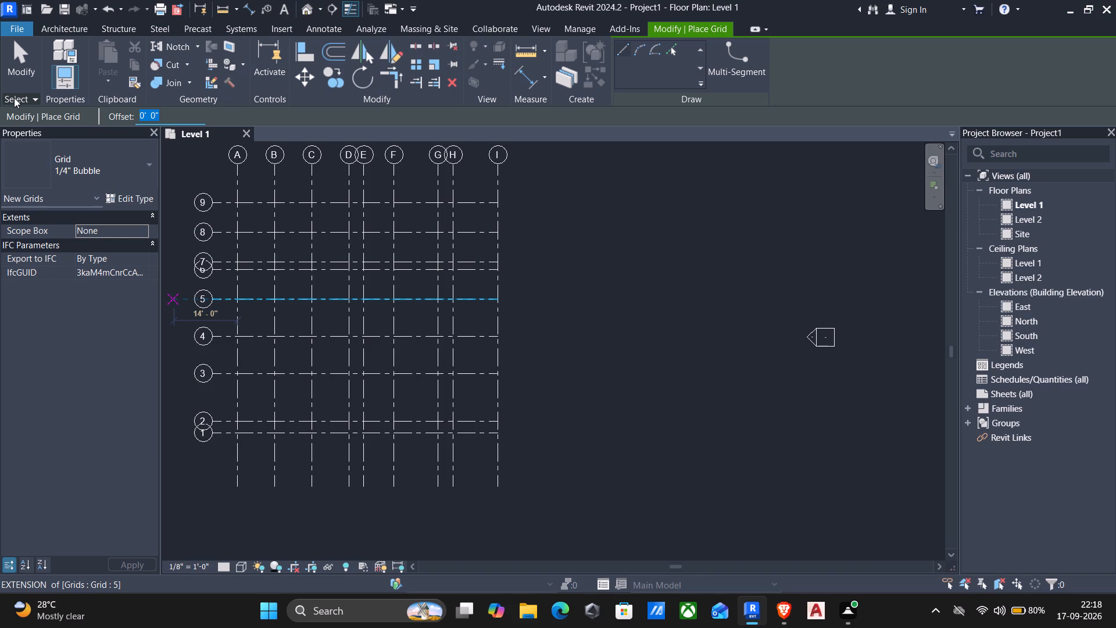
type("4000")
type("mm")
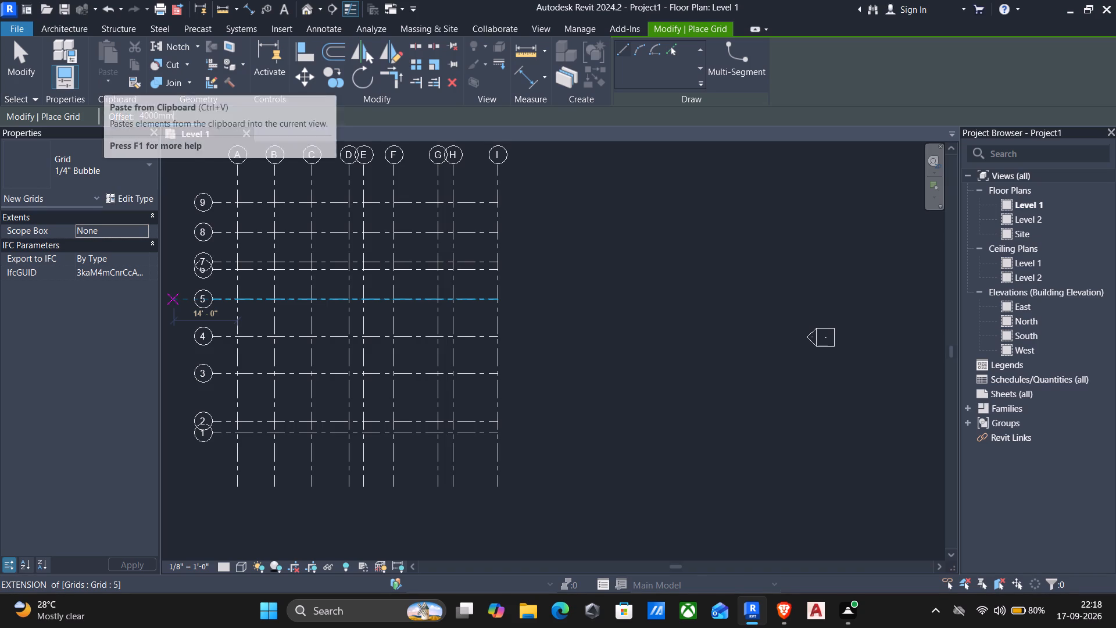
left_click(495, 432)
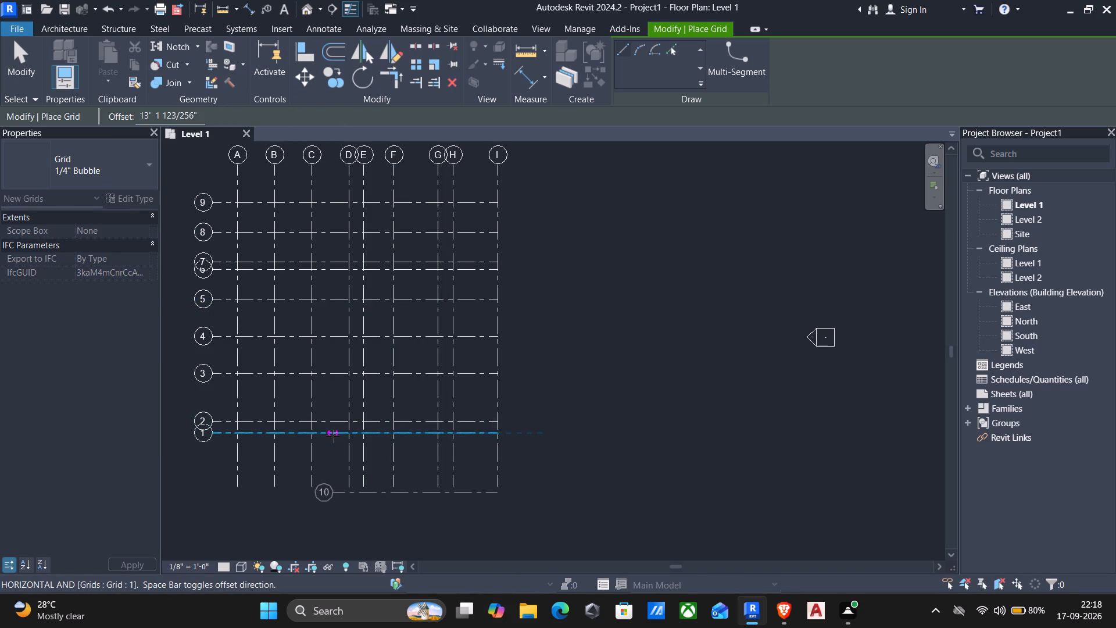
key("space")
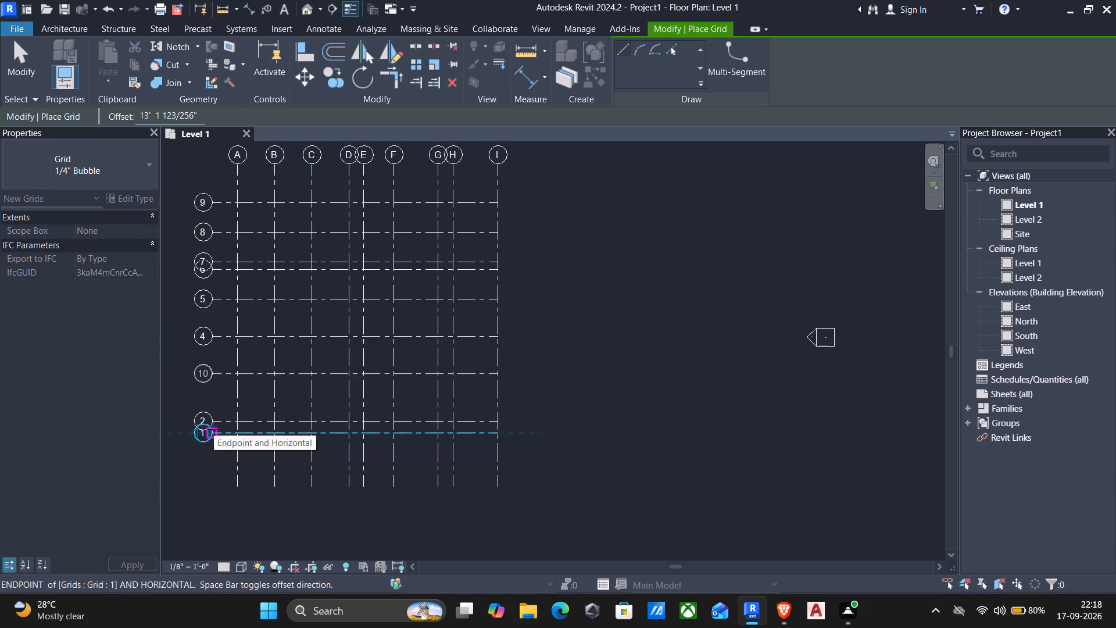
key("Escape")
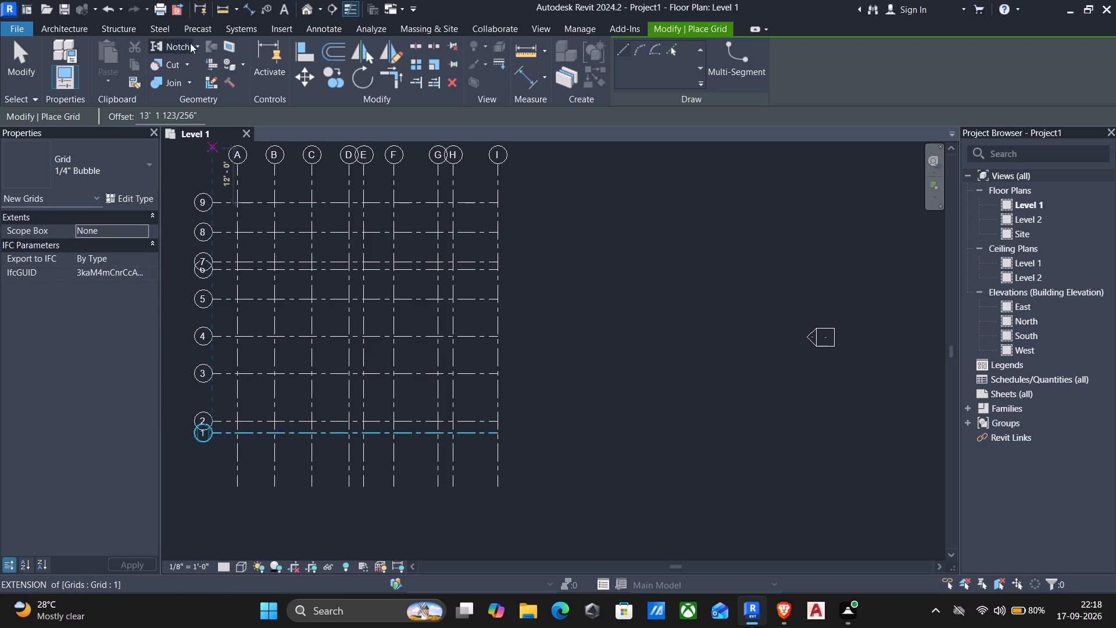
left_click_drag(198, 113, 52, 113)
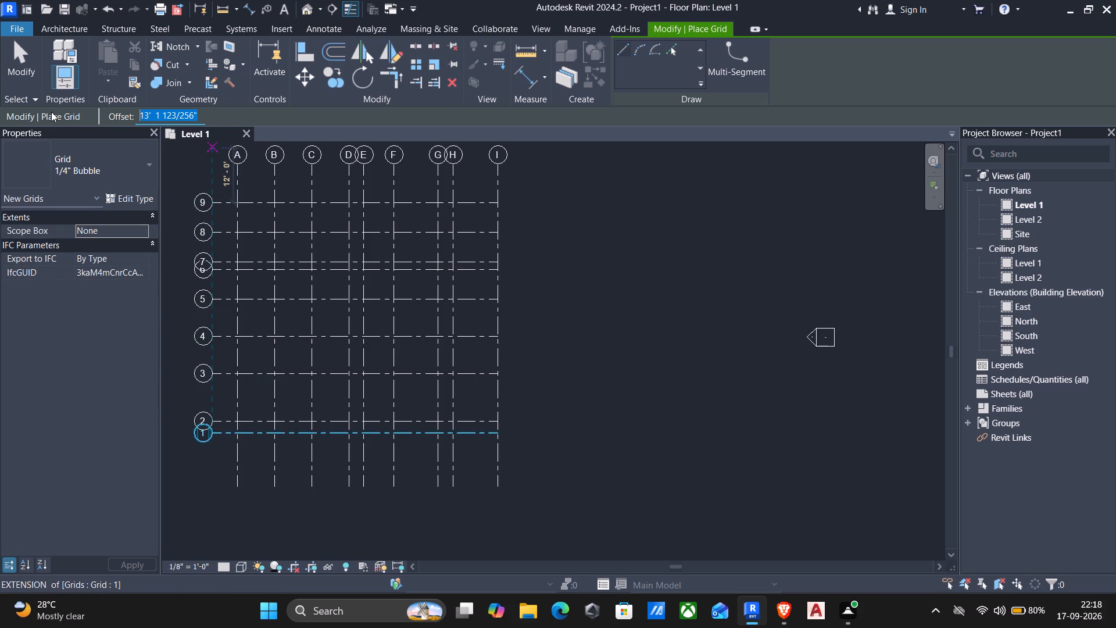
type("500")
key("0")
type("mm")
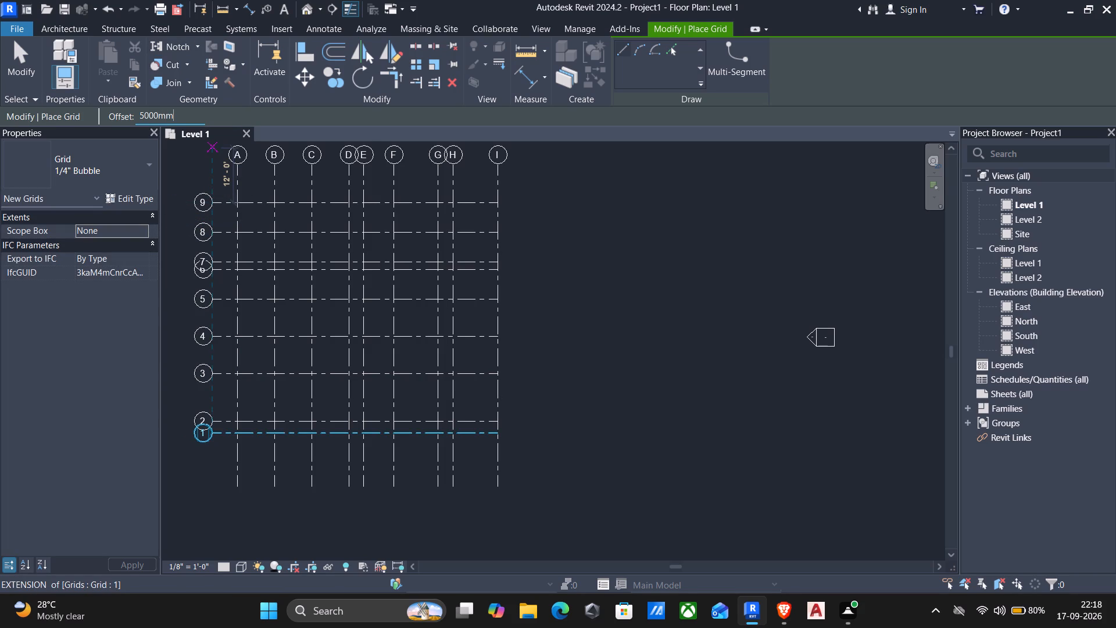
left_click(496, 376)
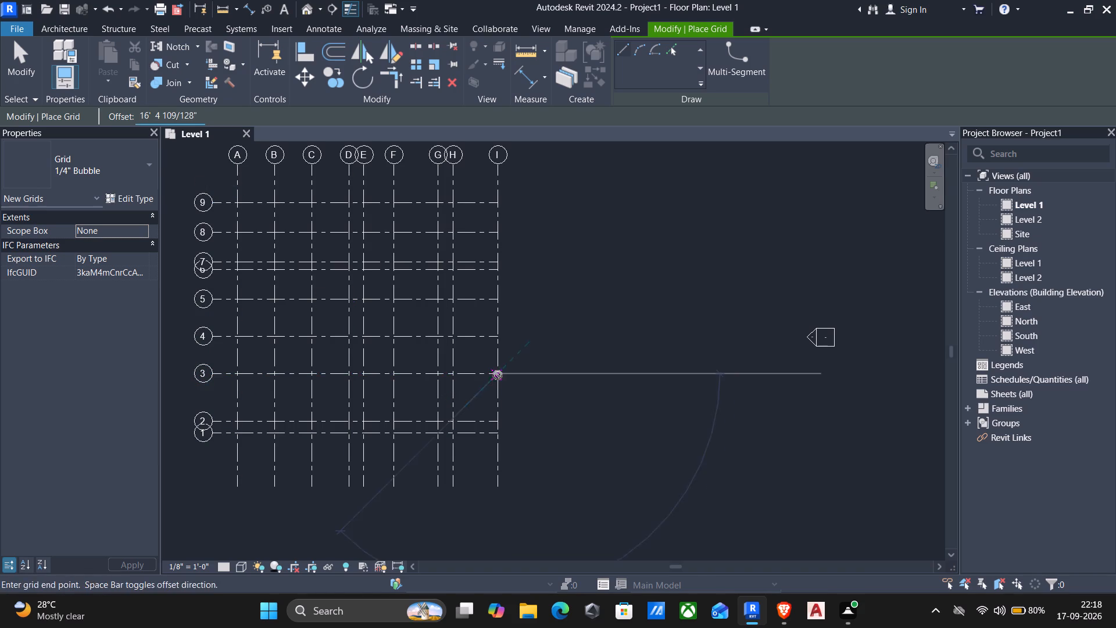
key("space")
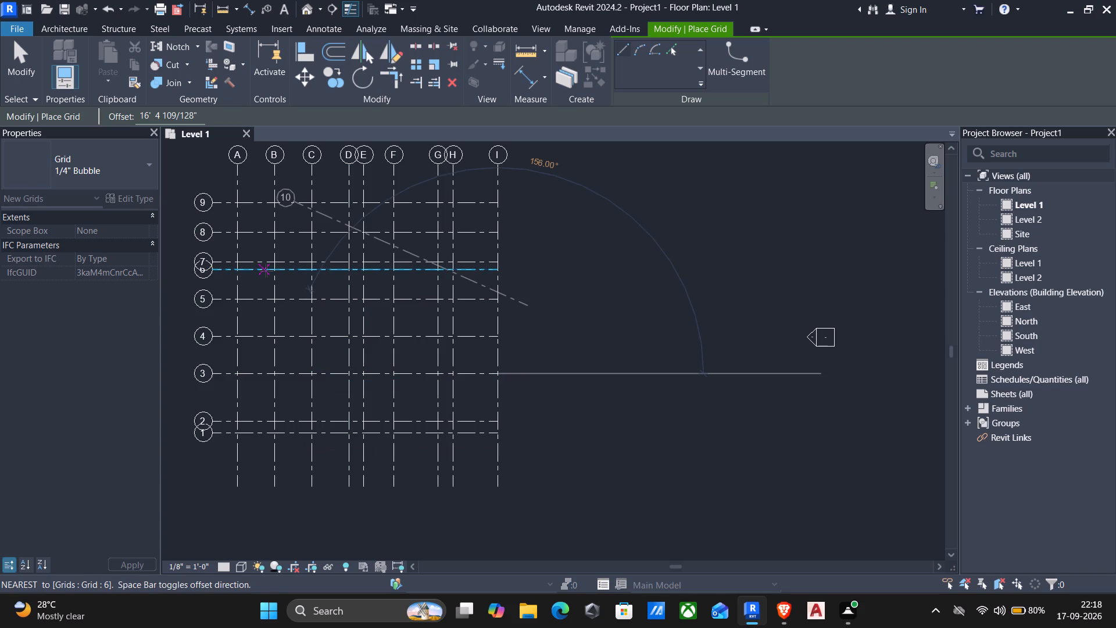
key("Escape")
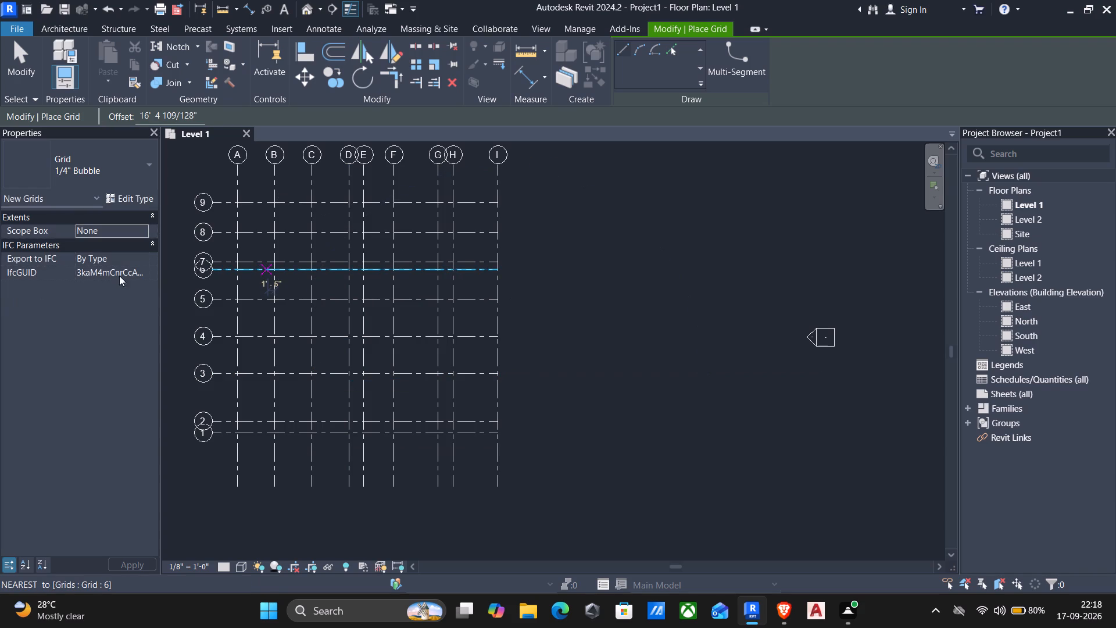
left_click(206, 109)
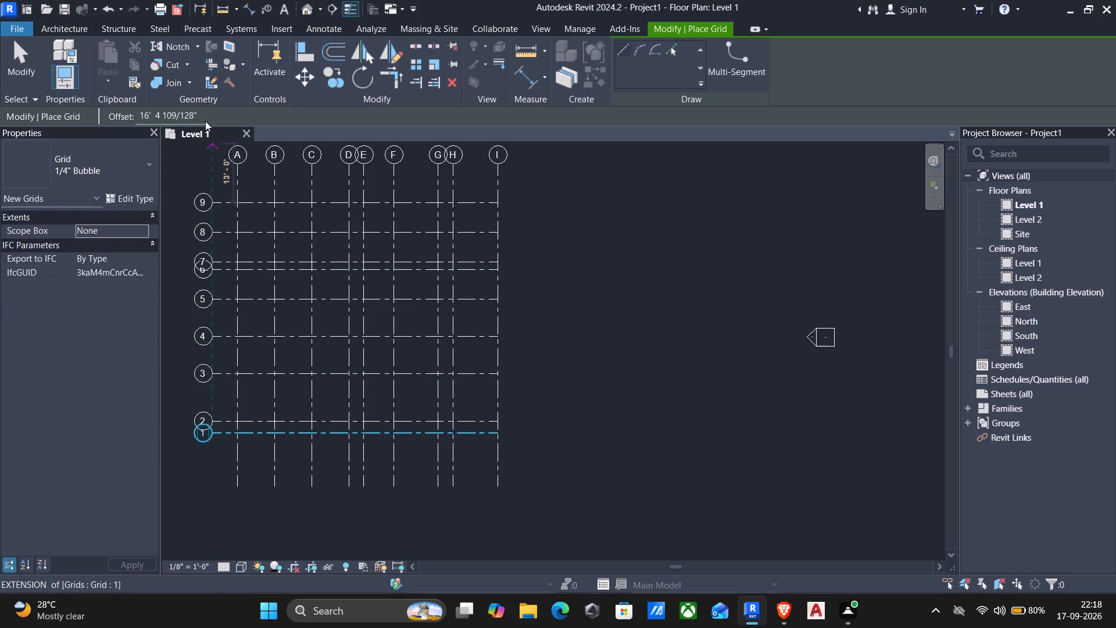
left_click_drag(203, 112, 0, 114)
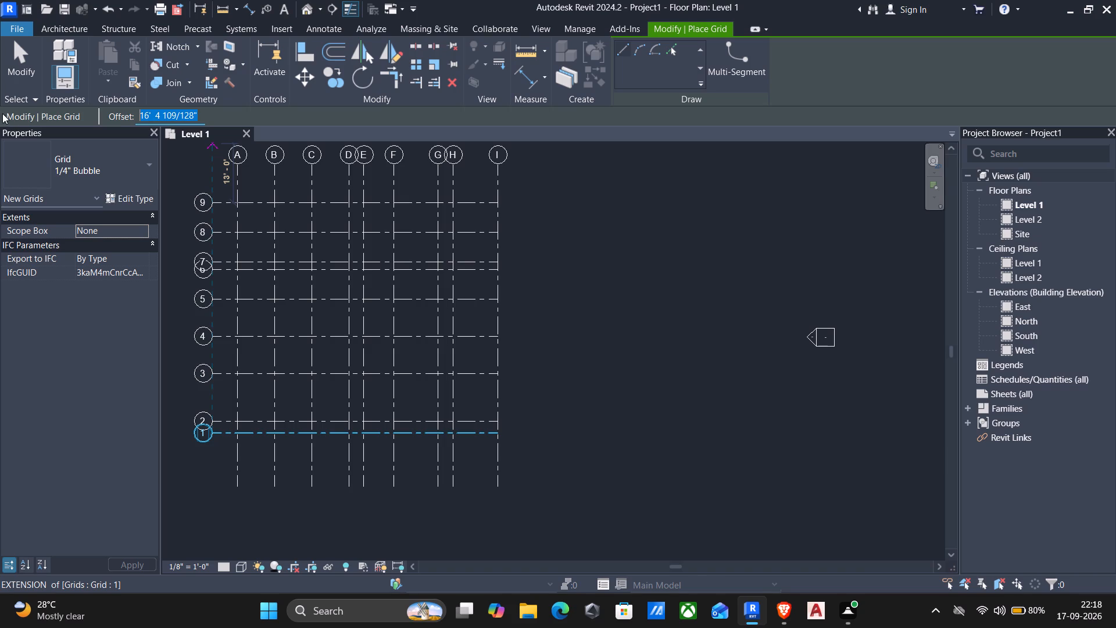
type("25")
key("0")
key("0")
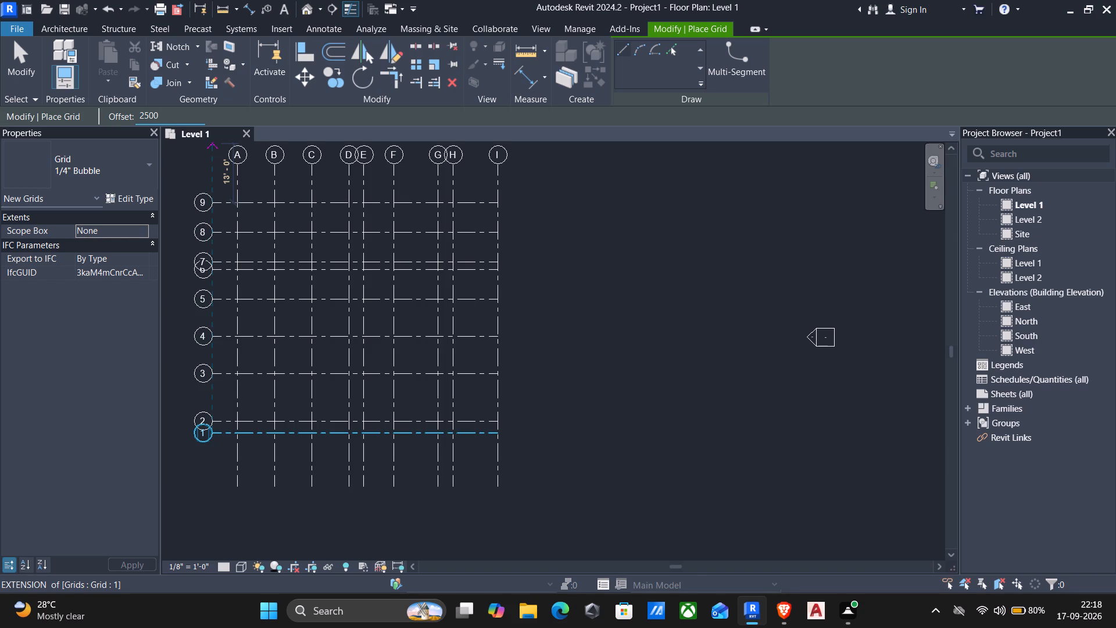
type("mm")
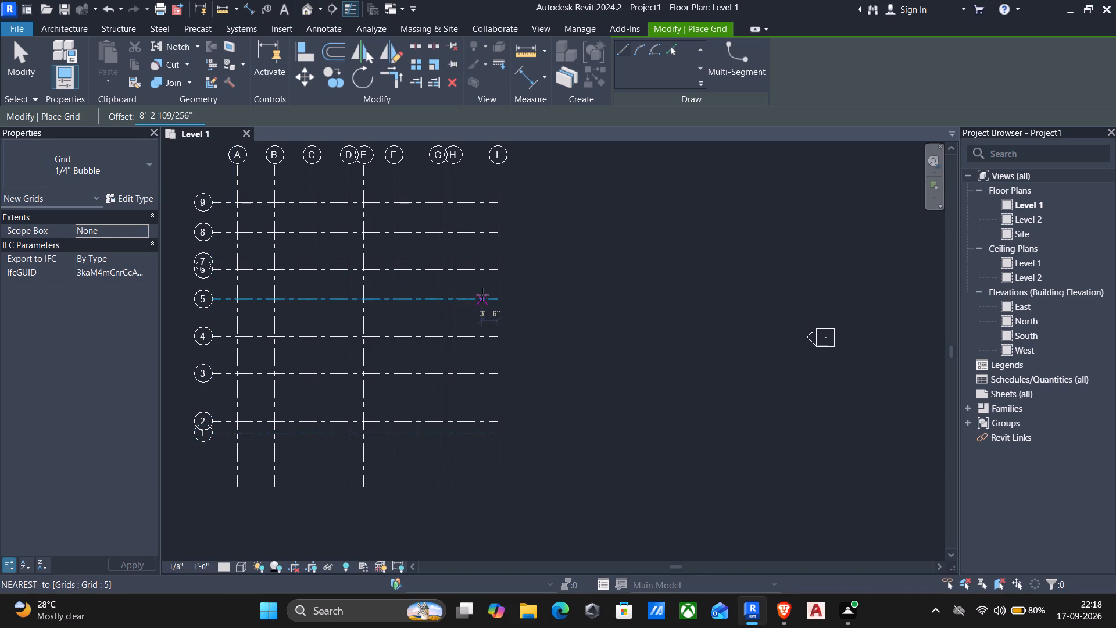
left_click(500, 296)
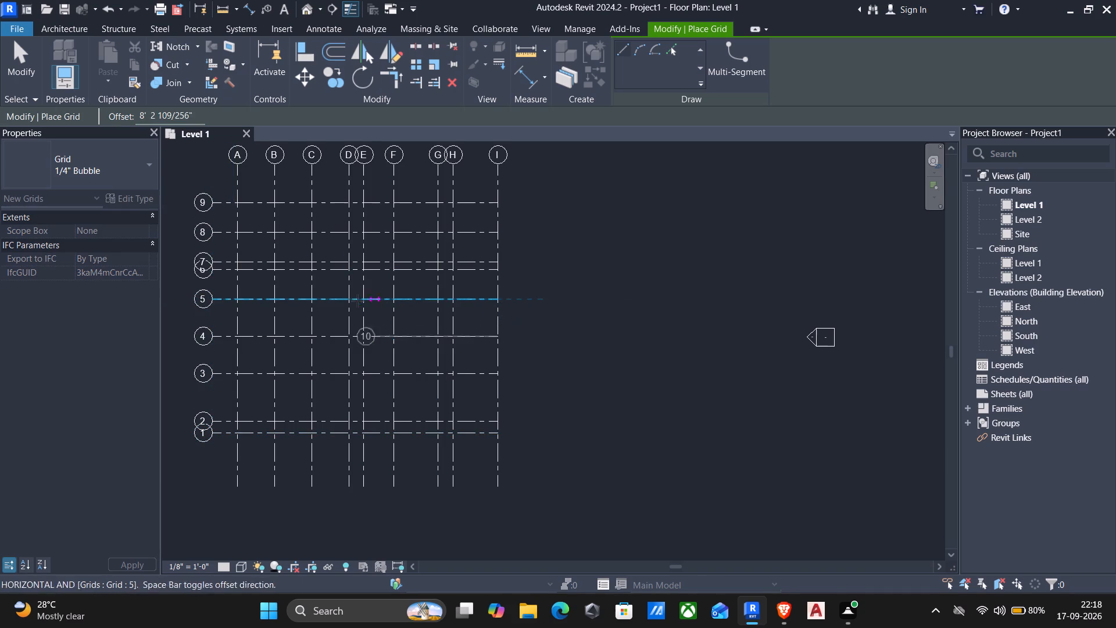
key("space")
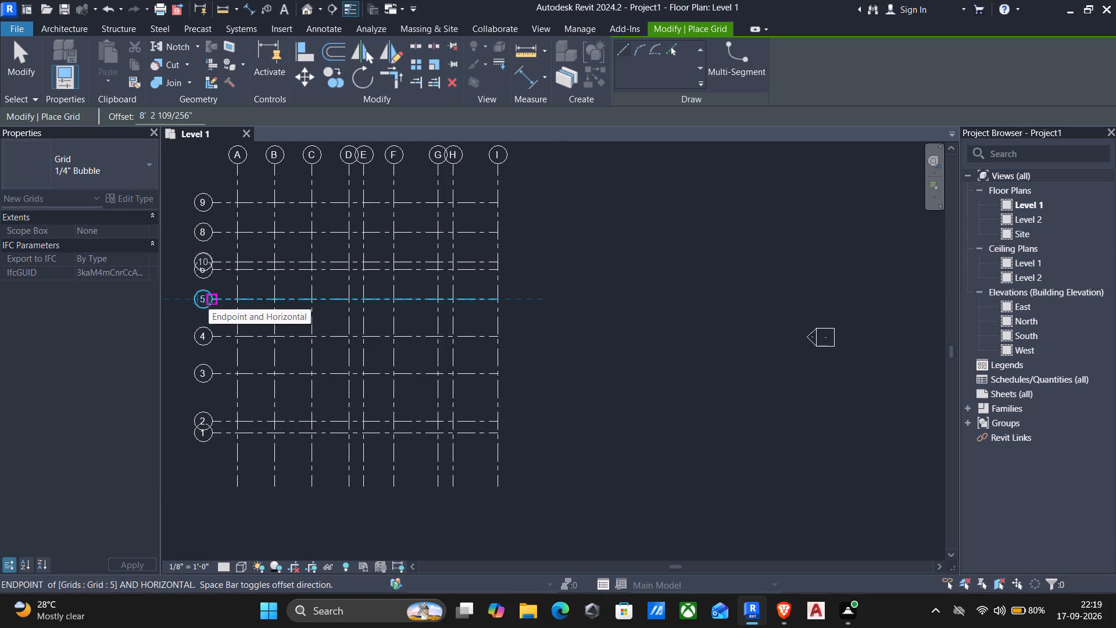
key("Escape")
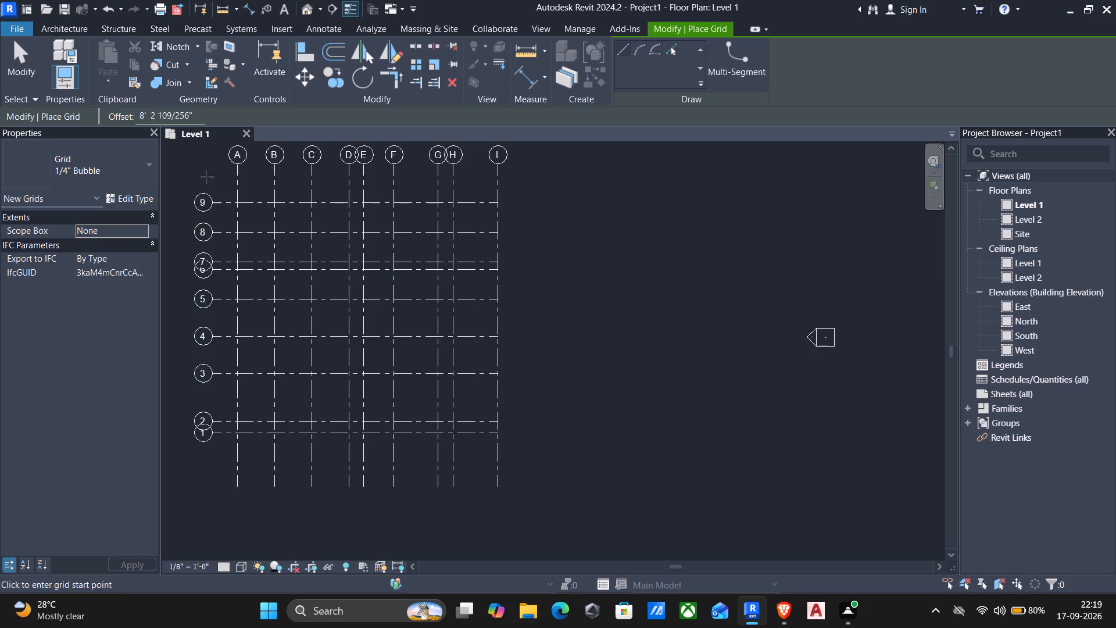
Set the grid offset to 3500 mm, draw a horizontal grid line north of grid 7 matching its length, and leave the Grid command.
left_click_drag(199, 115, 19, 116)
key("3")
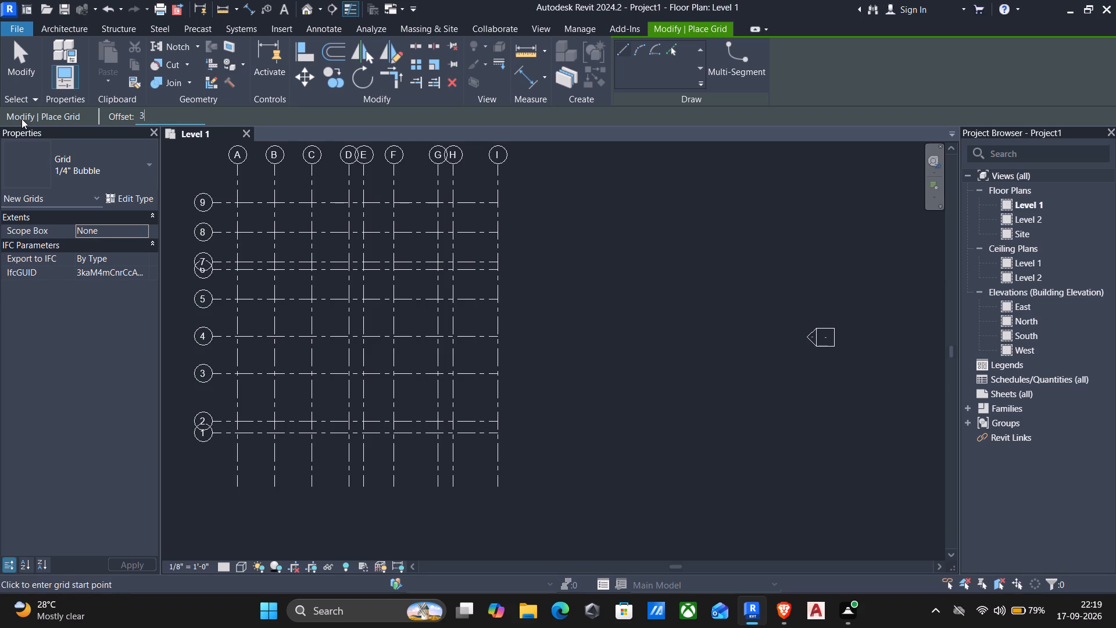
type("500")
type("mm")
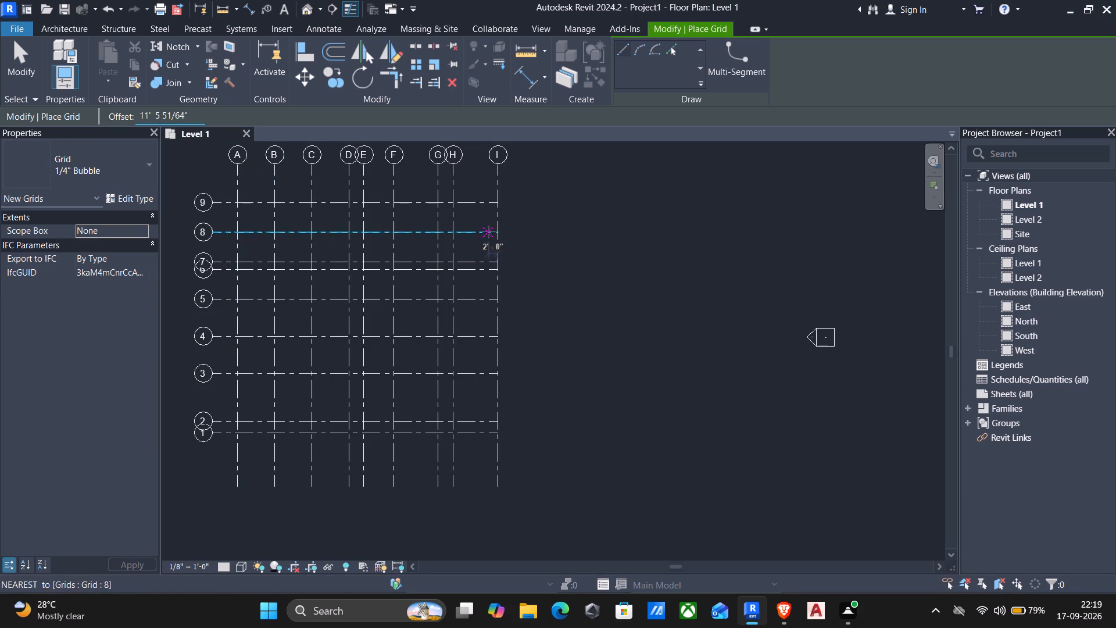
left_click(496, 259)
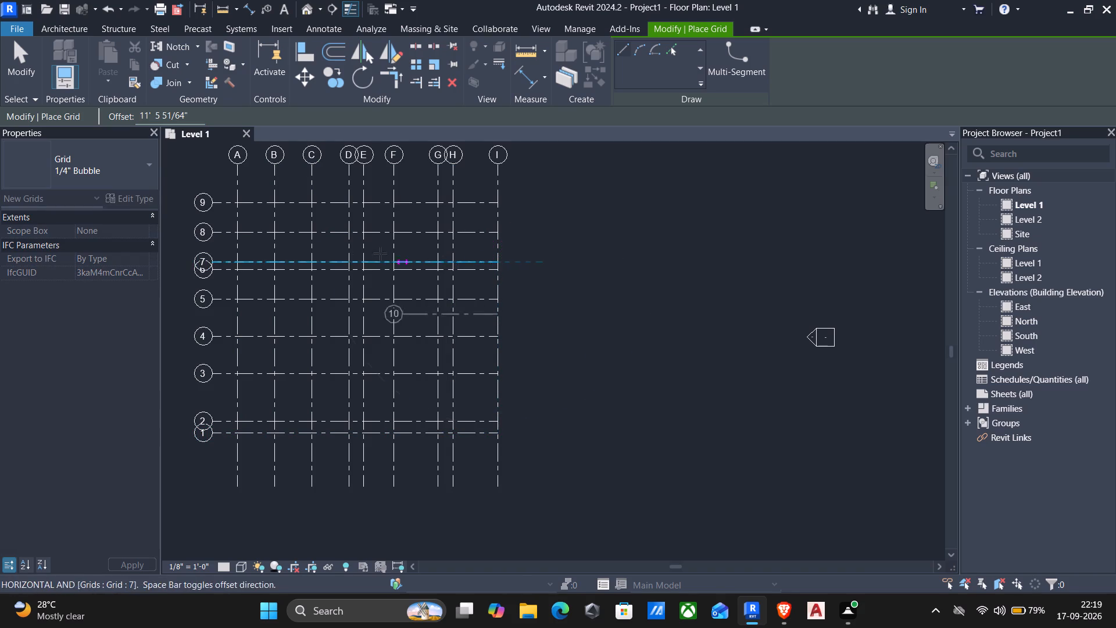
key("space")
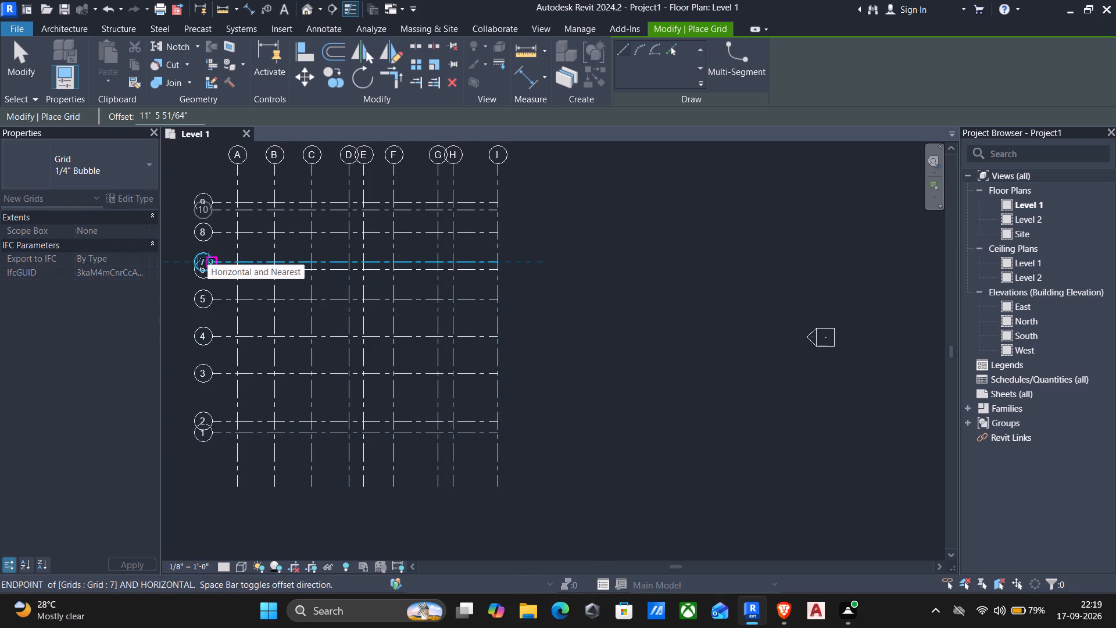
scroll(208, 258, "up", 3)
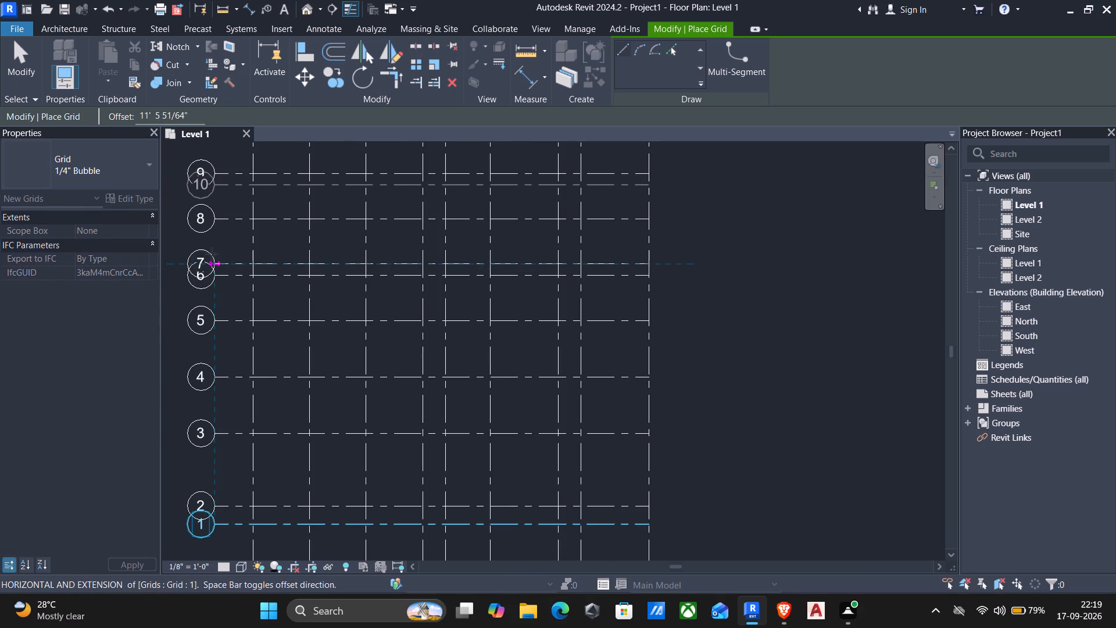
left_click(212, 255)
key("Escape")
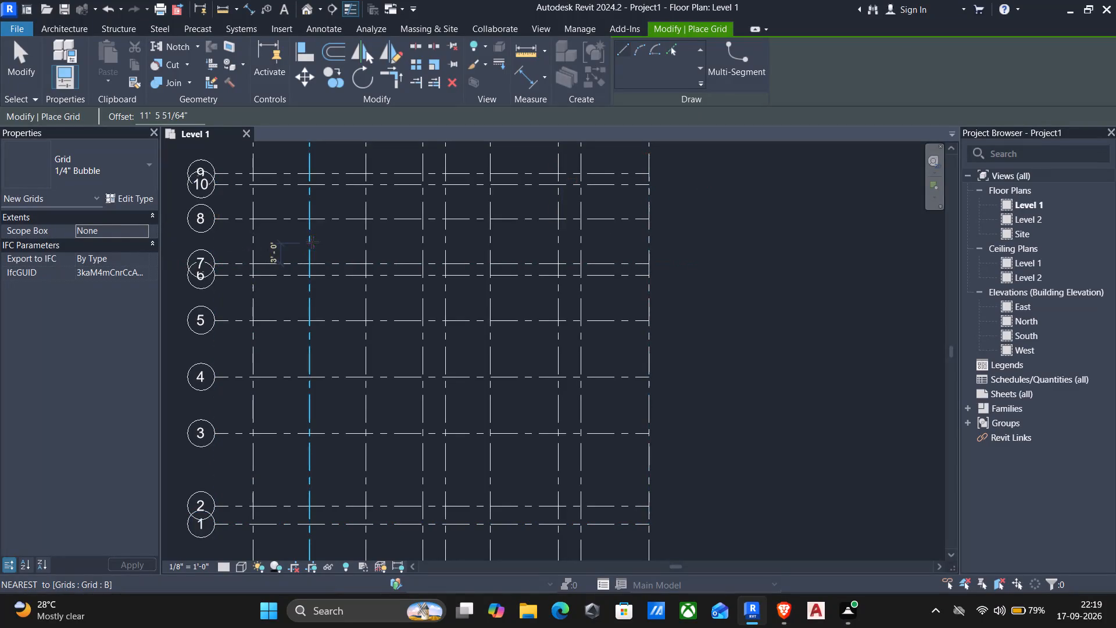
key("Escape")
Delete horizontal grid line 9, just north of grid 10.
left_click(323, 175)
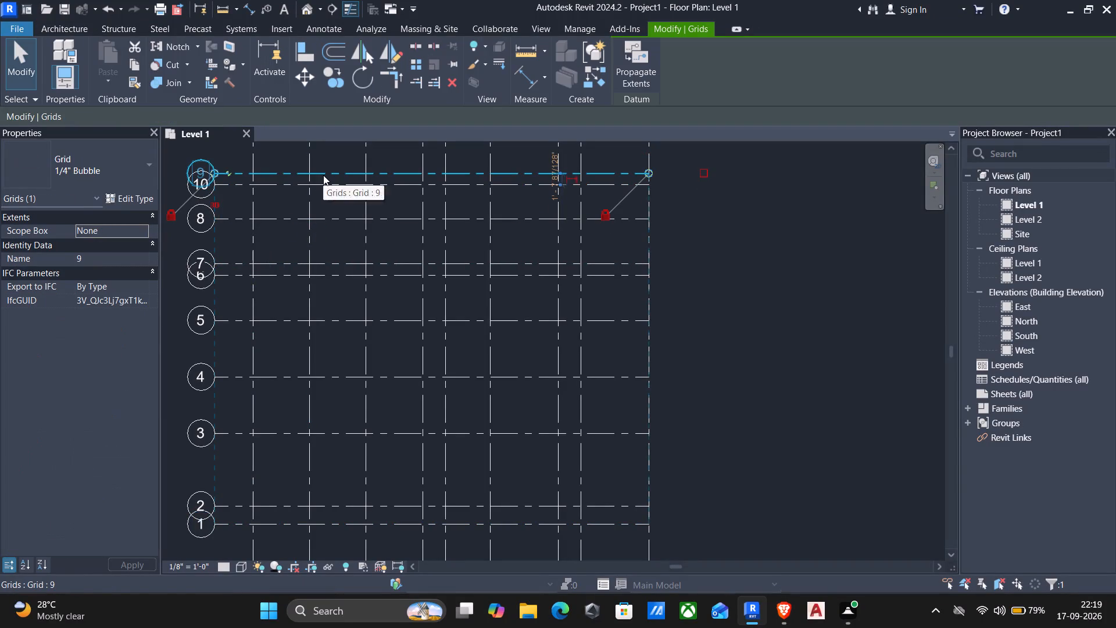
key("Delete")
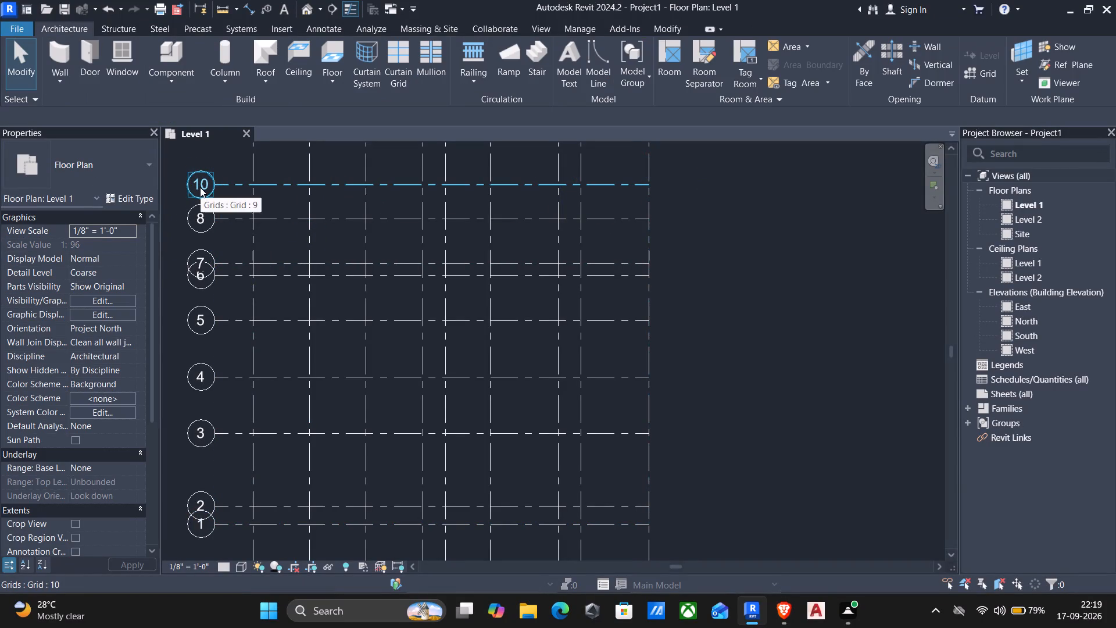
Rename grid 10 as 9.
left_click(209, 162)
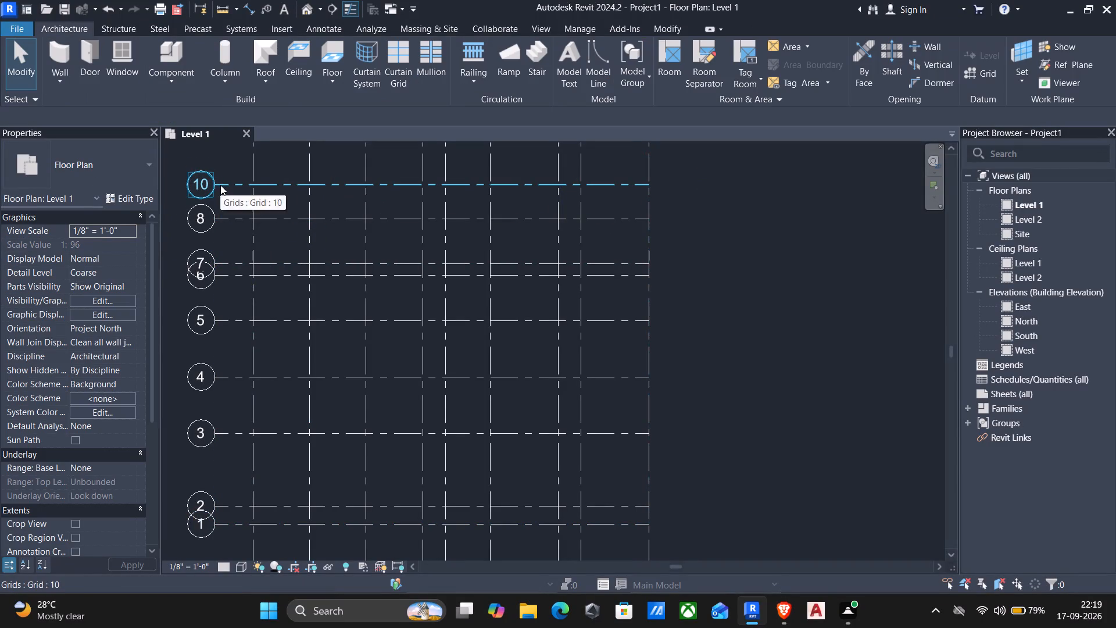
left_click(195, 188)
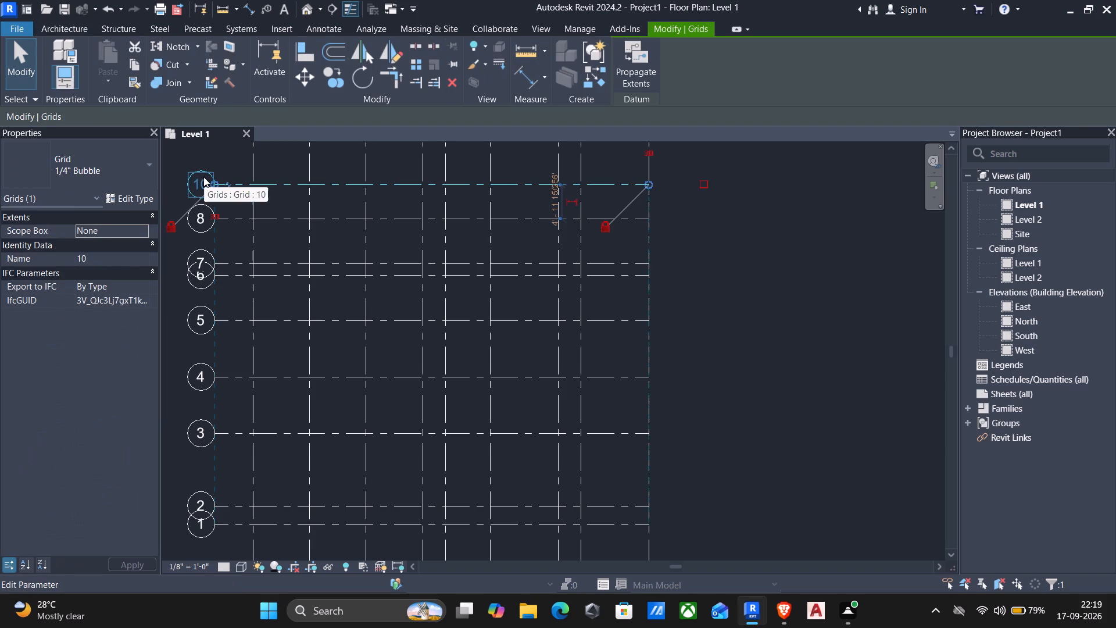
left_click(202, 180)
key("9")
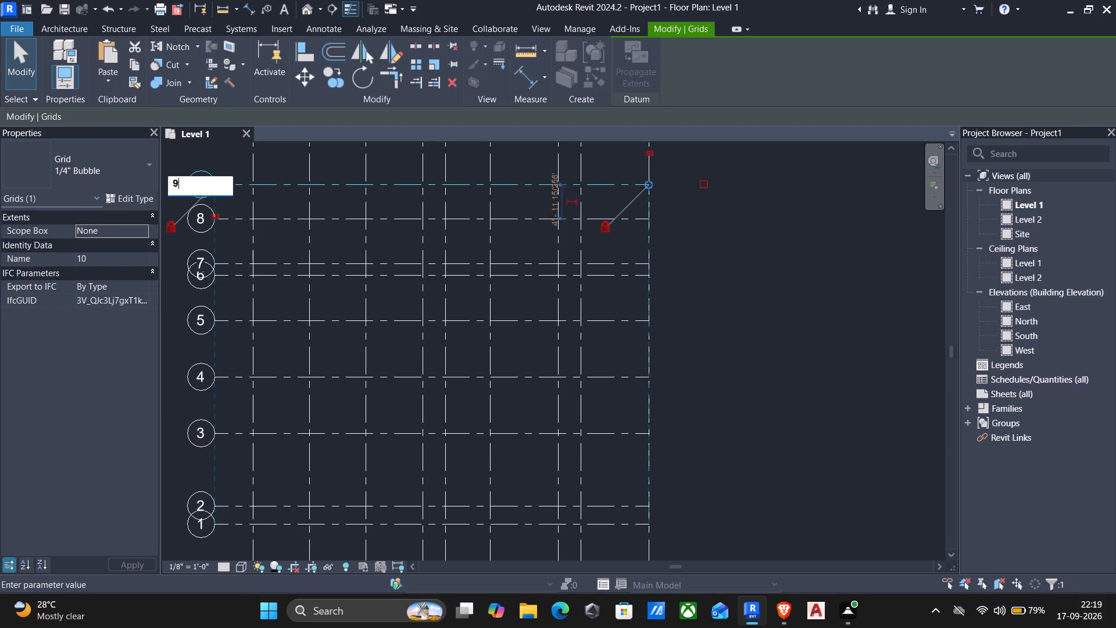
left_click(732, 337)
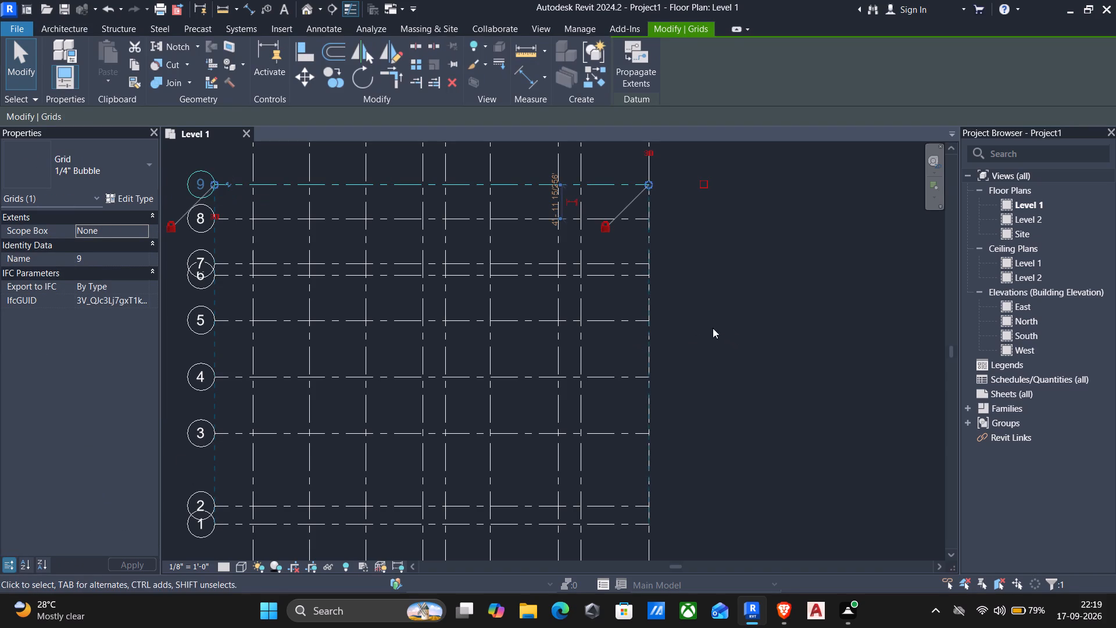
Extend the aligned east ends of the horizontal grid lines past vertical grid I, using grid 6's end.
left_click(546, 274)
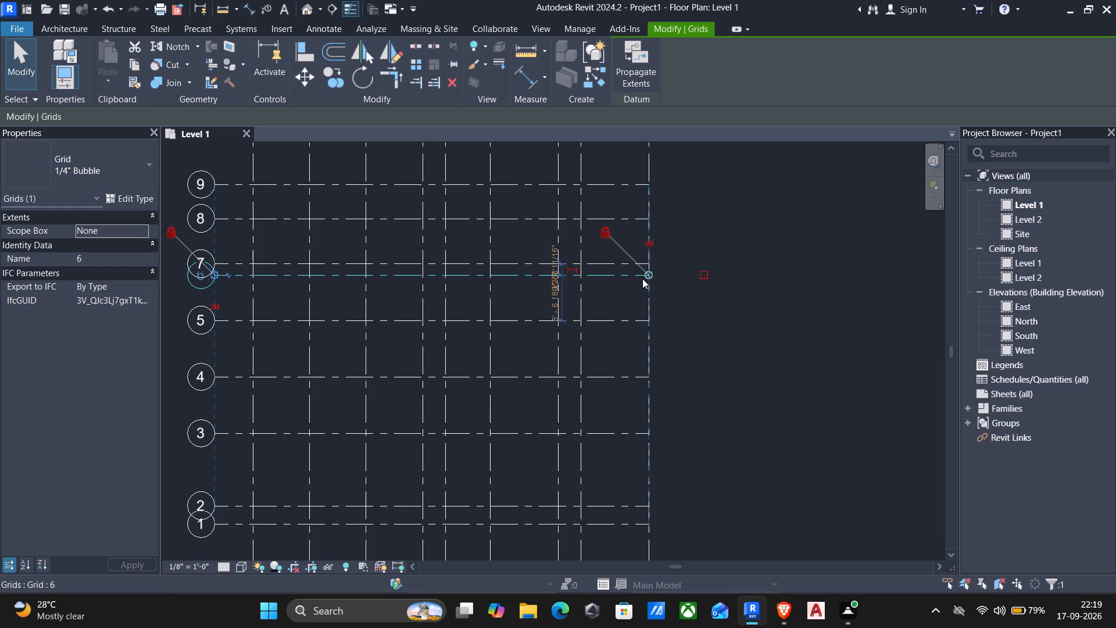
left_click_drag(646, 274, 697, 279)
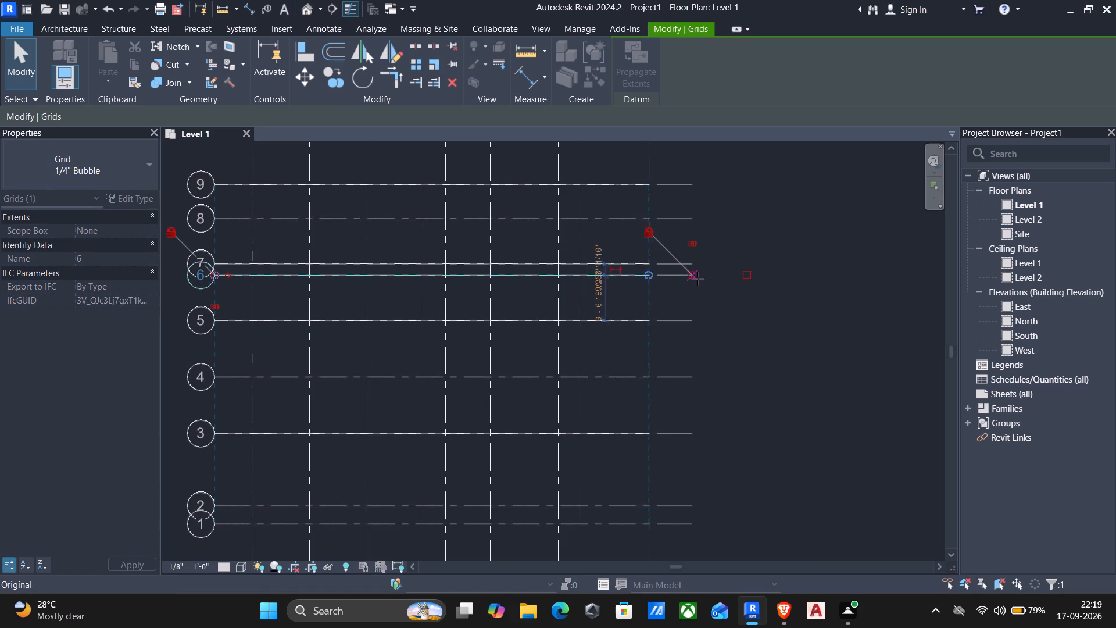
left_click_drag(697, 279, 710, 277)
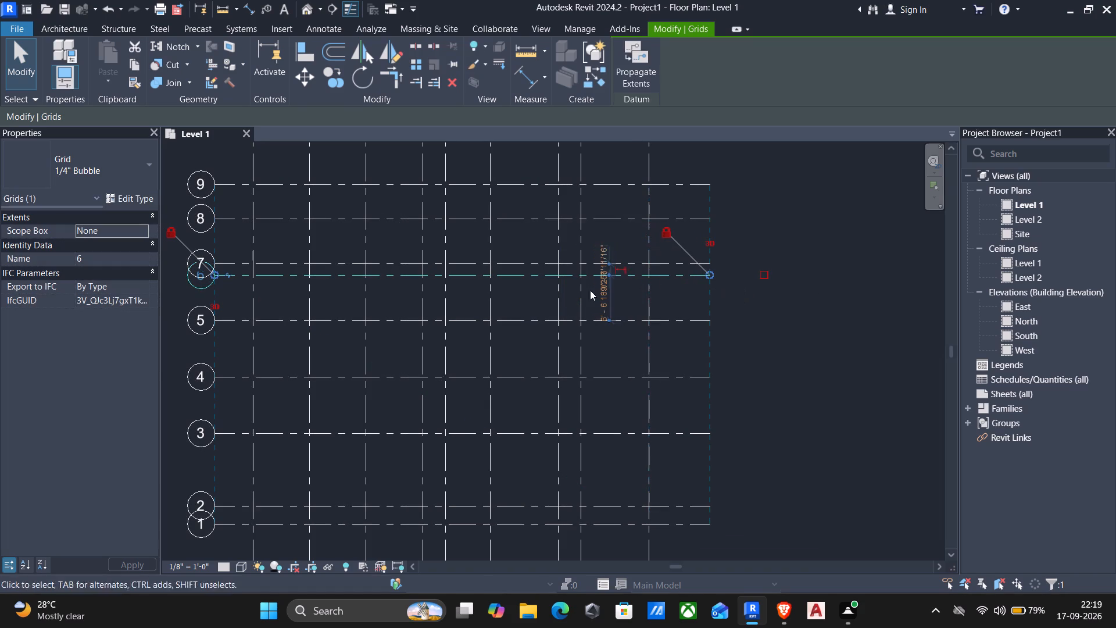
Add an elbow at the west end of grid 6 and shift its bubble south, clear of grid 7's bubble.
key("Escape")
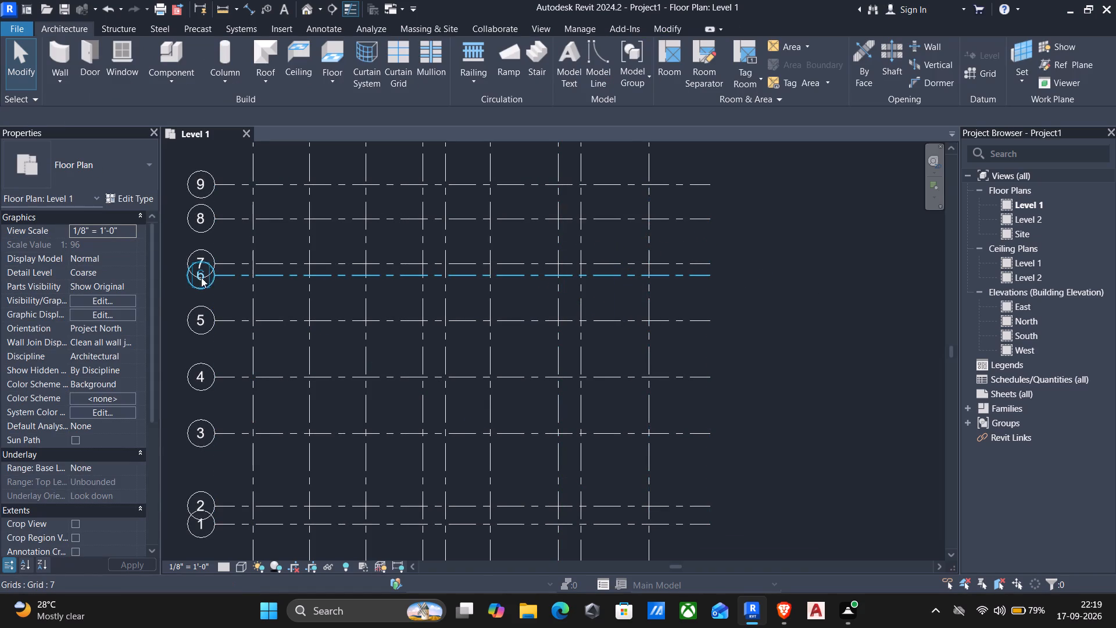
left_click(206, 280)
scroll(207, 280, "up", 3)
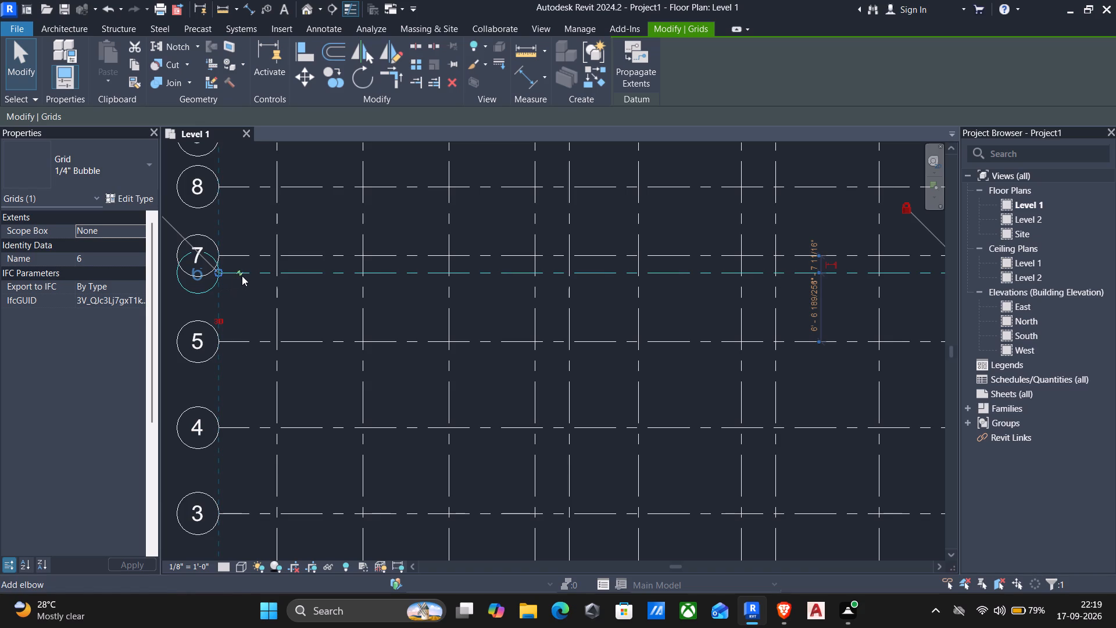
left_click(238, 267)
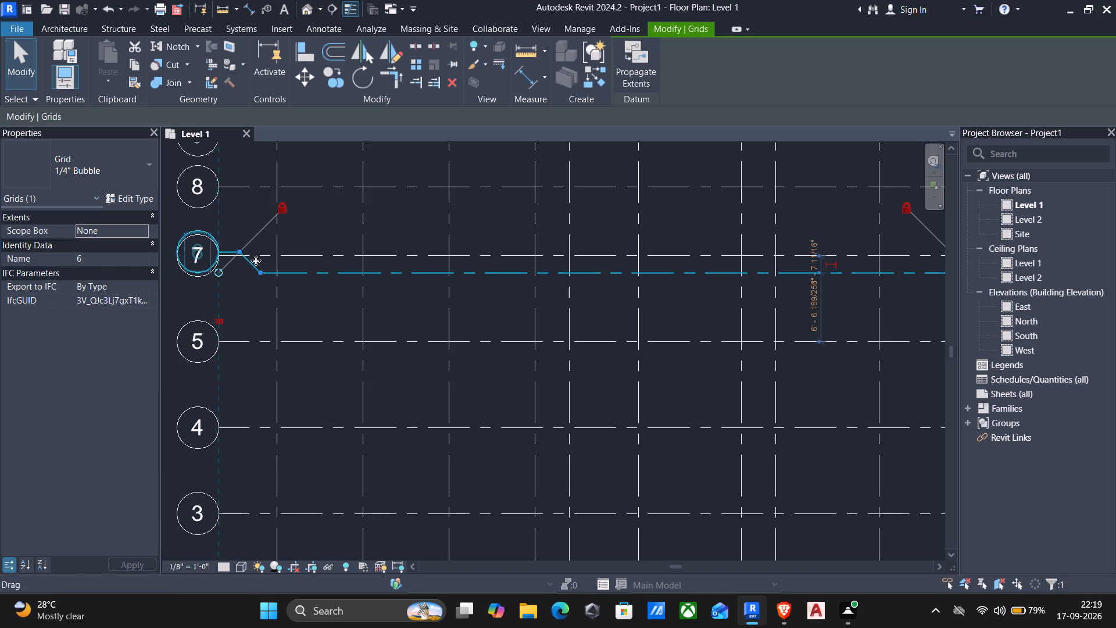
left_click_drag(239, 250, 239, 287)
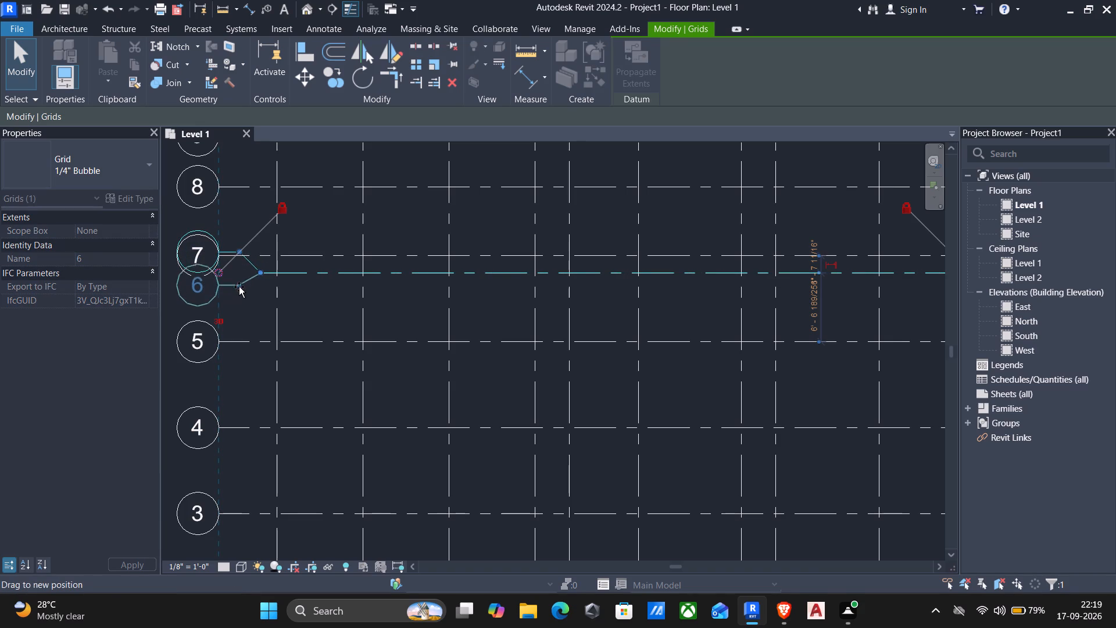
left_click_drag(239, 287, 239, 290)
key("Escape")
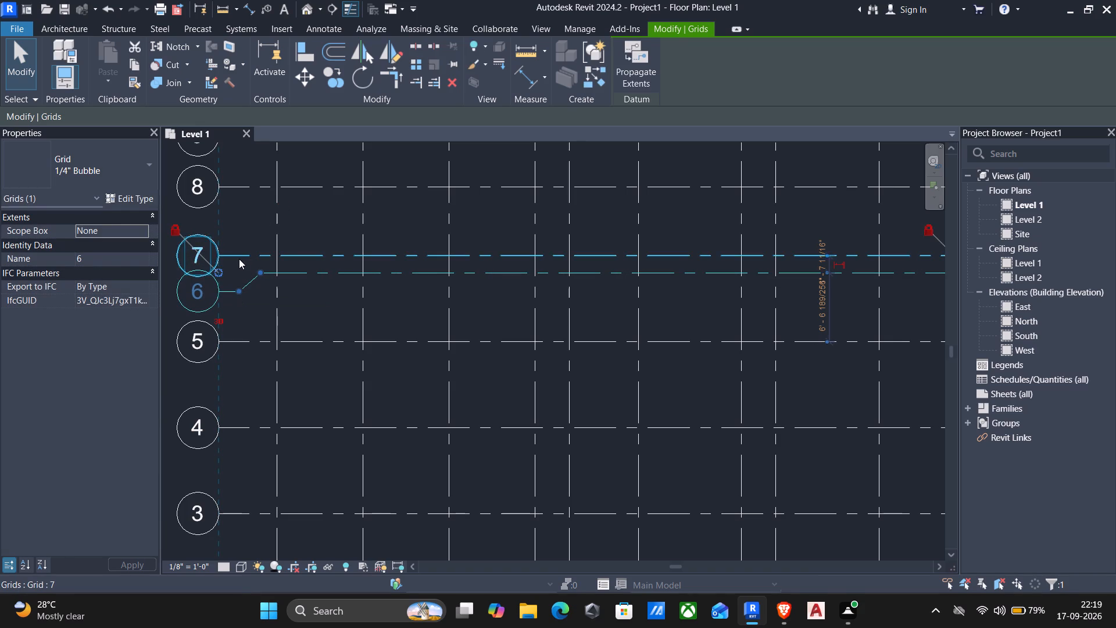
Add an elbow at the west end of grid 7 and offset its bubble north, between bubbles 6 and 8.
left_click(239, 259)
left_click(239, 256)
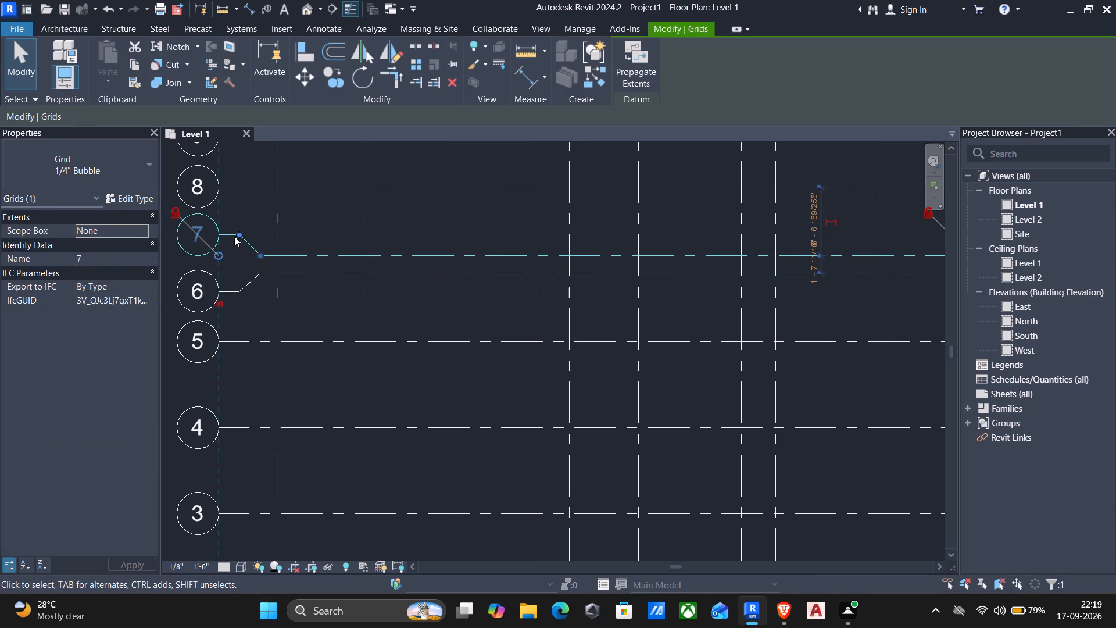
left_click_drag(239, 237, 250, 212)
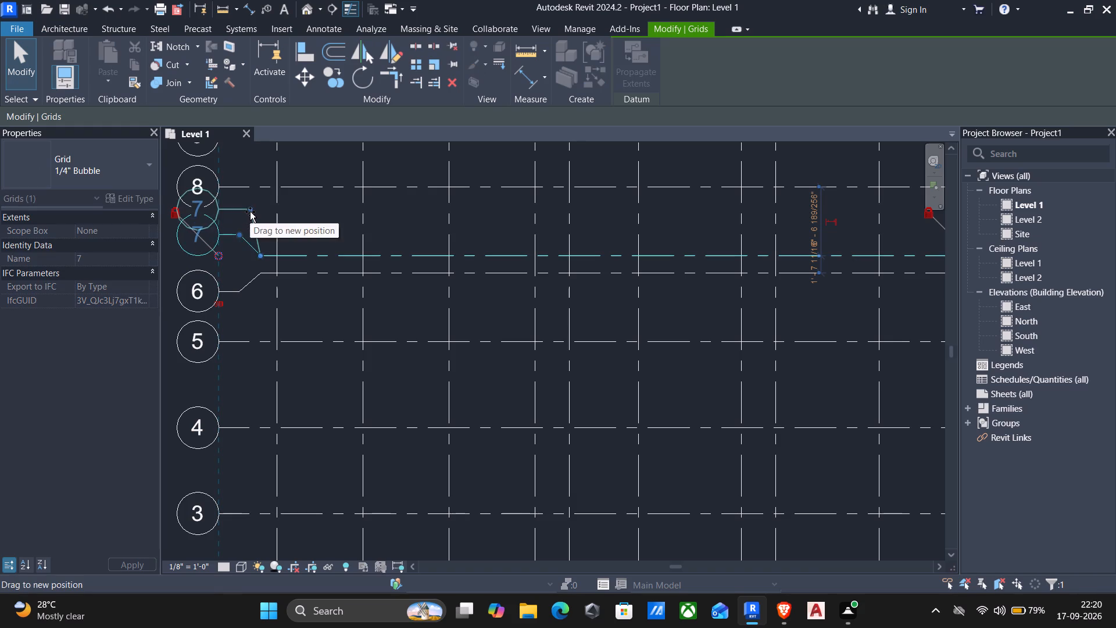
left_click_drag(250, 212, 244, 231)
key("Escape")
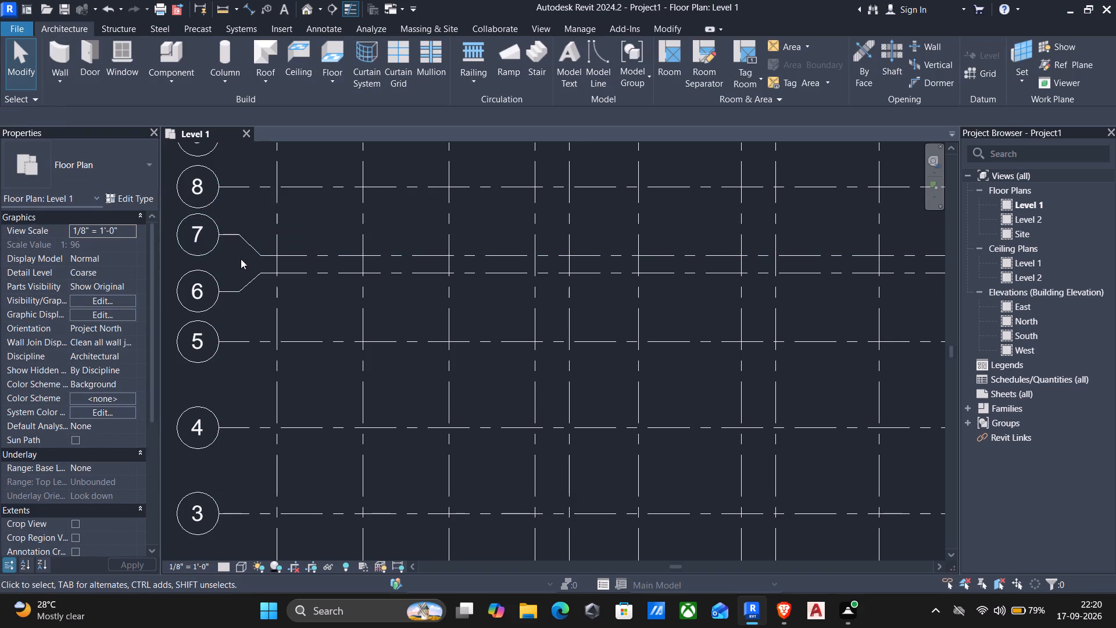
Add an elbow at the west end of grid 2 and shift its bubble north, clear of grid 1's bubble.
scroll(237, 283, "down", 4)
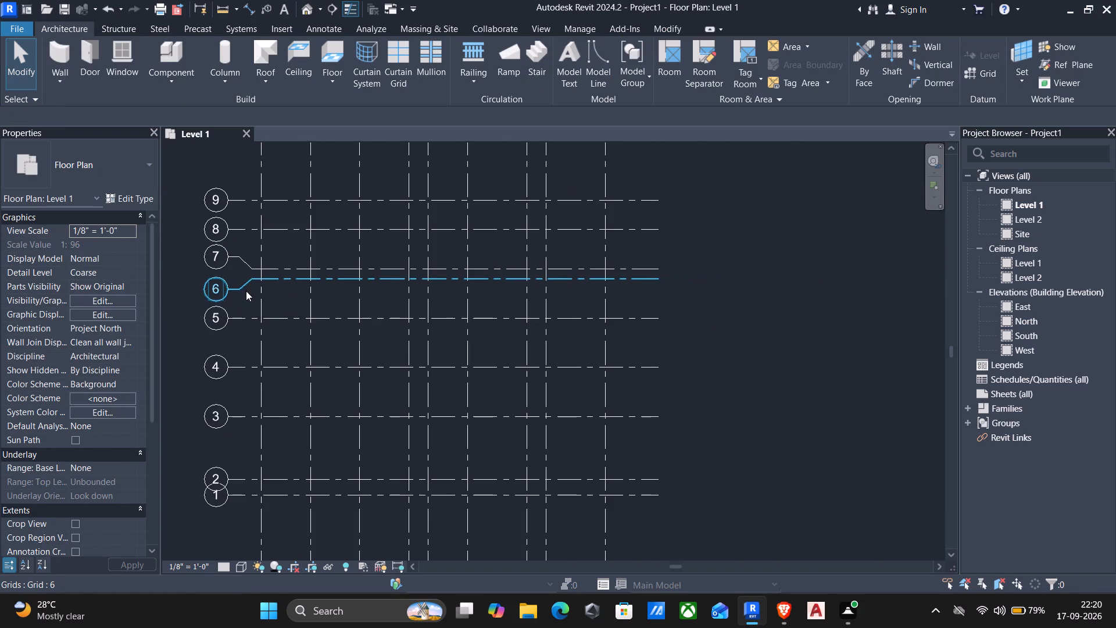
scroll(246, 291, "down", 2)
scroll(231, 437, "up", 4)
left_click(224, 432)
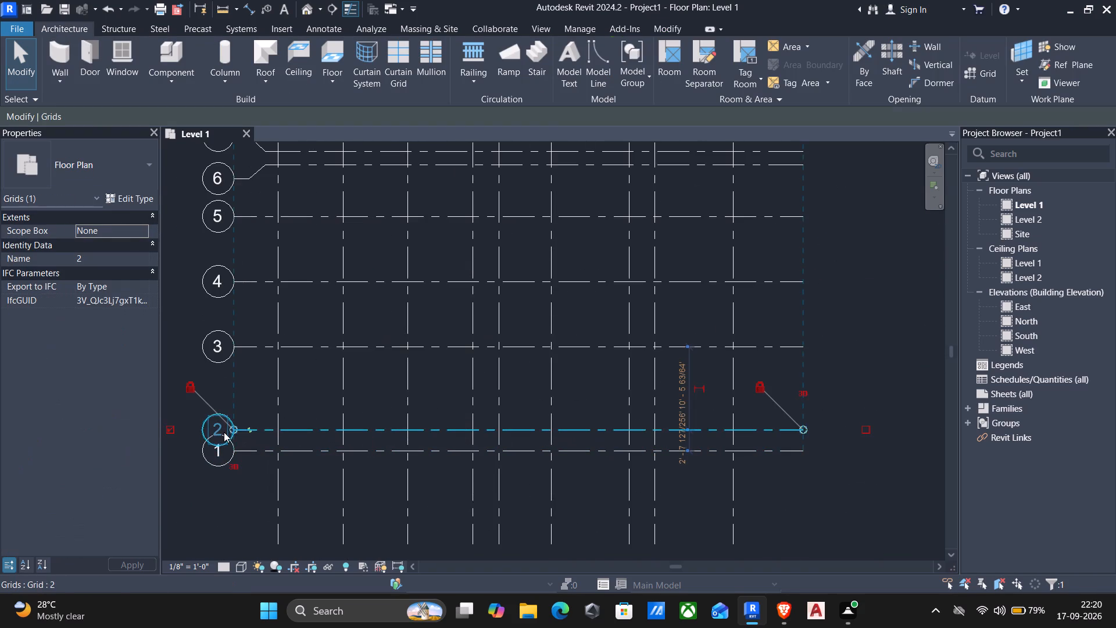
scroll(237, 431, "up", 2)
left_click(252, 428)
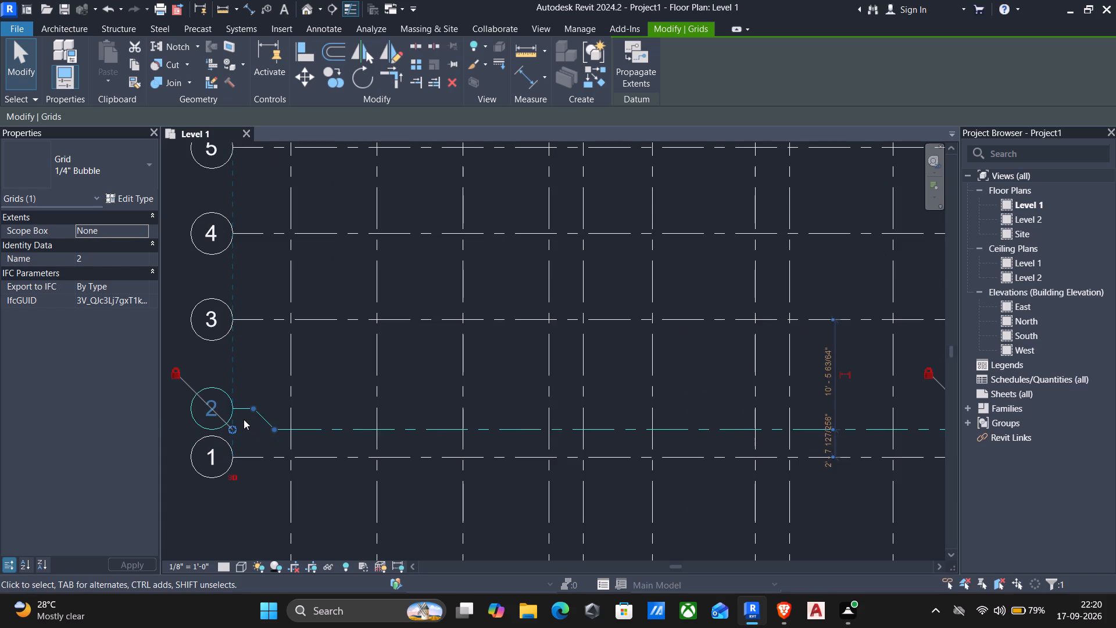
left_click_drag(252, 409, 255, 399)
key("Escape")
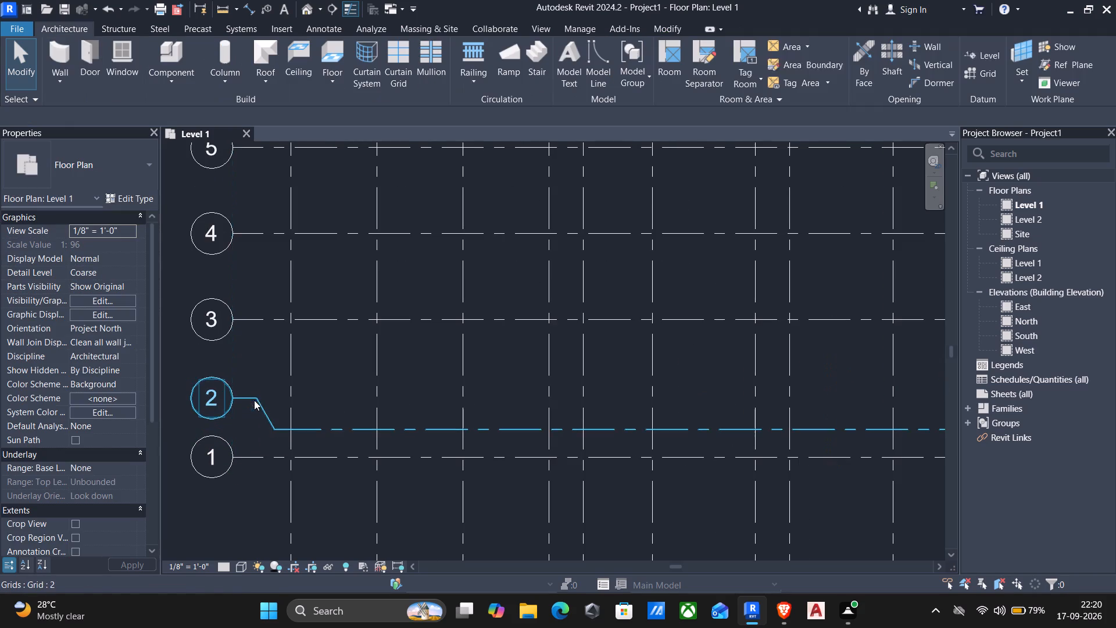
Examine the complete Level 1 grid layout within the elevation markers.
scroll(251, 408, "down", 7)
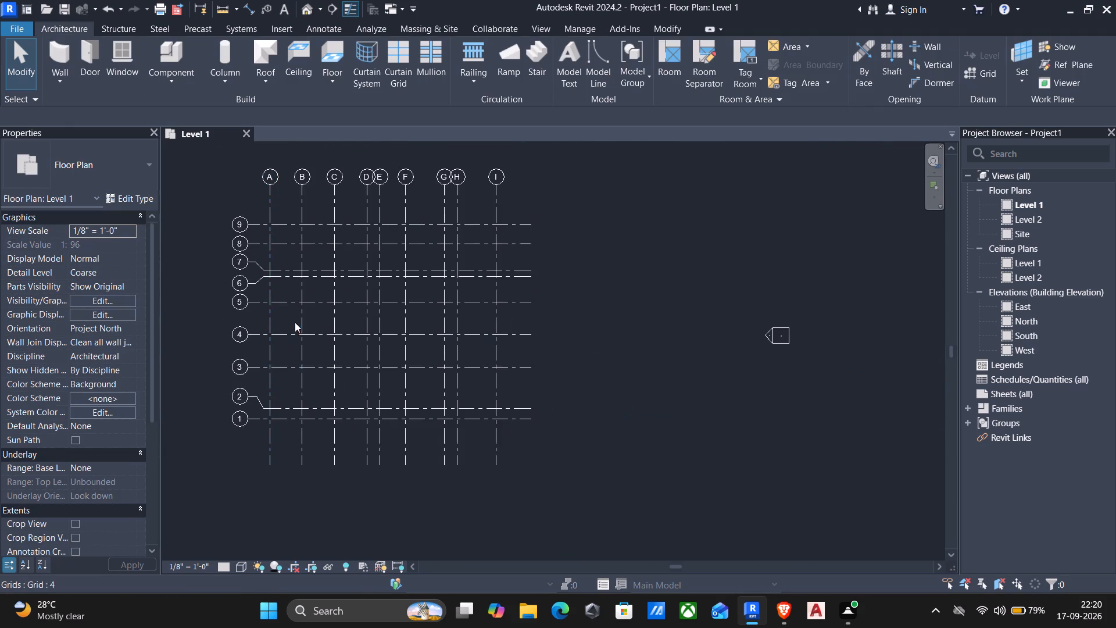
middle_click_drag(292, 337, 289, 361)
middle_click_drag(284, 356, 284, 357)
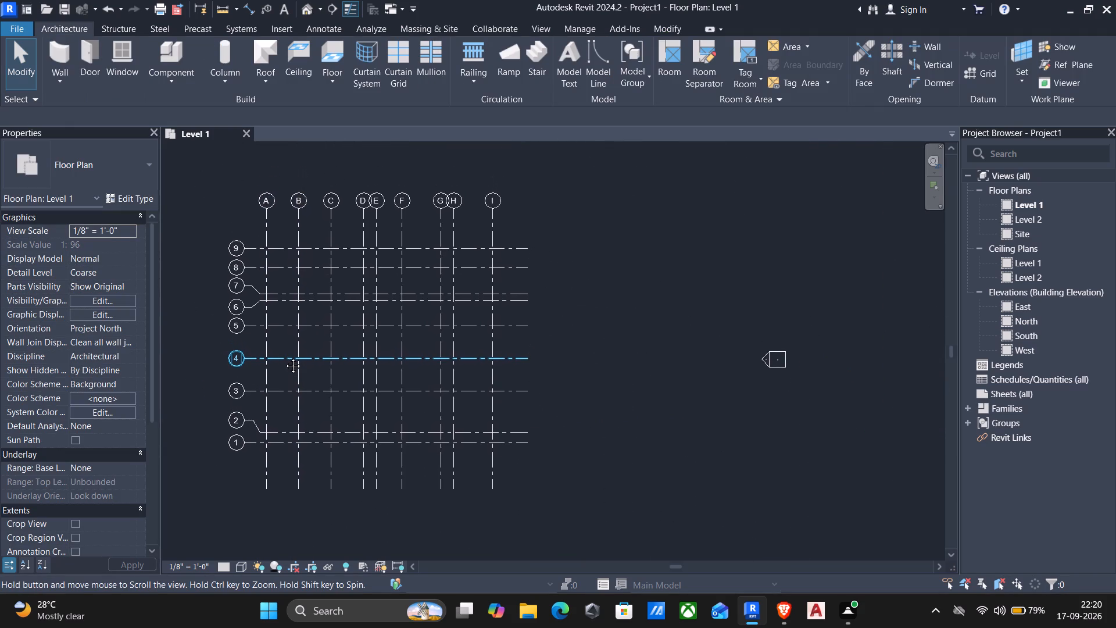
middle_click_drag(284, 357, 287, 367)
scroll(287, 367, "up", 1)
middle_click(332, 376)
middle_click_drag(332, 376, 348, 369)
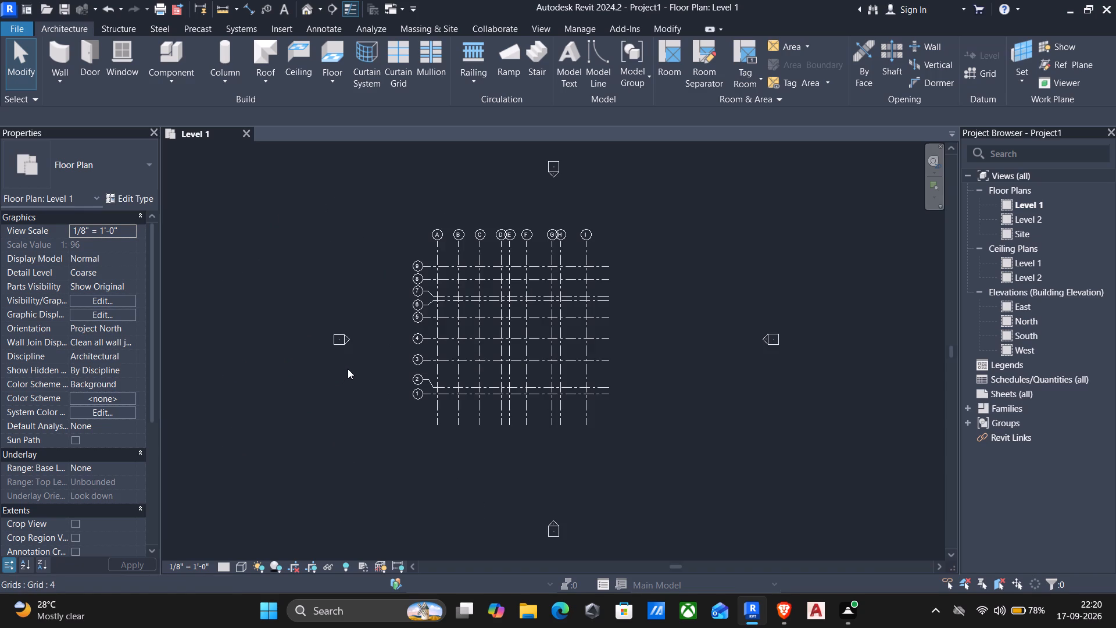
middle_click_drag(348, 369, 348, 368)
scroll(457, 330, "up", 3)
middle_click_drag(453, 330, 410, 341)
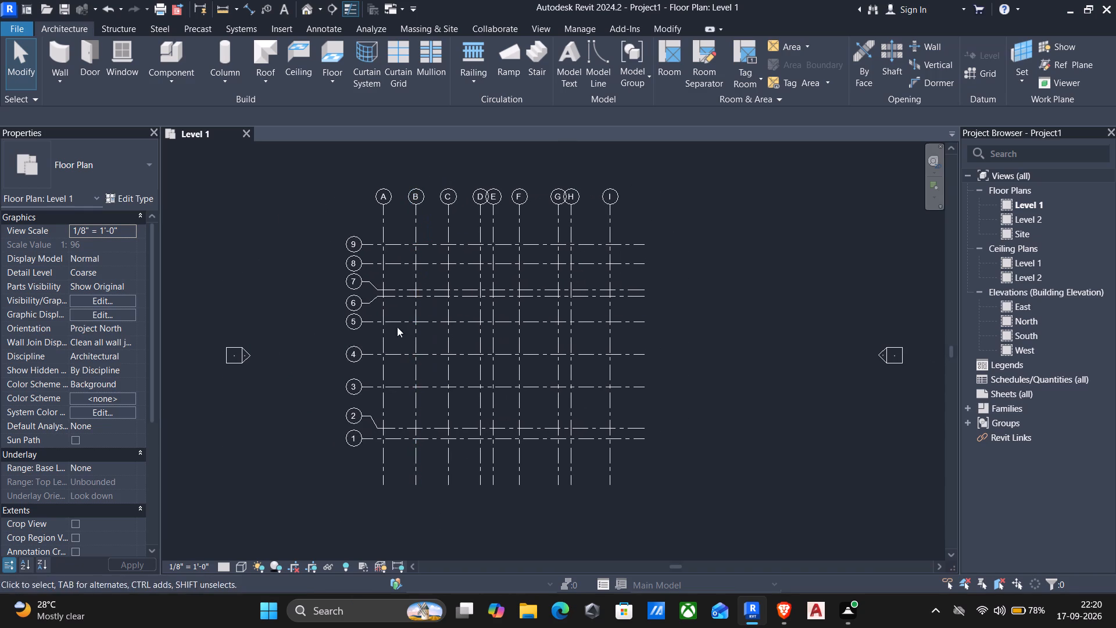
Start the Wall command and duplicate the Generic - 8" basic wall type as 9" wall.
type("wa")
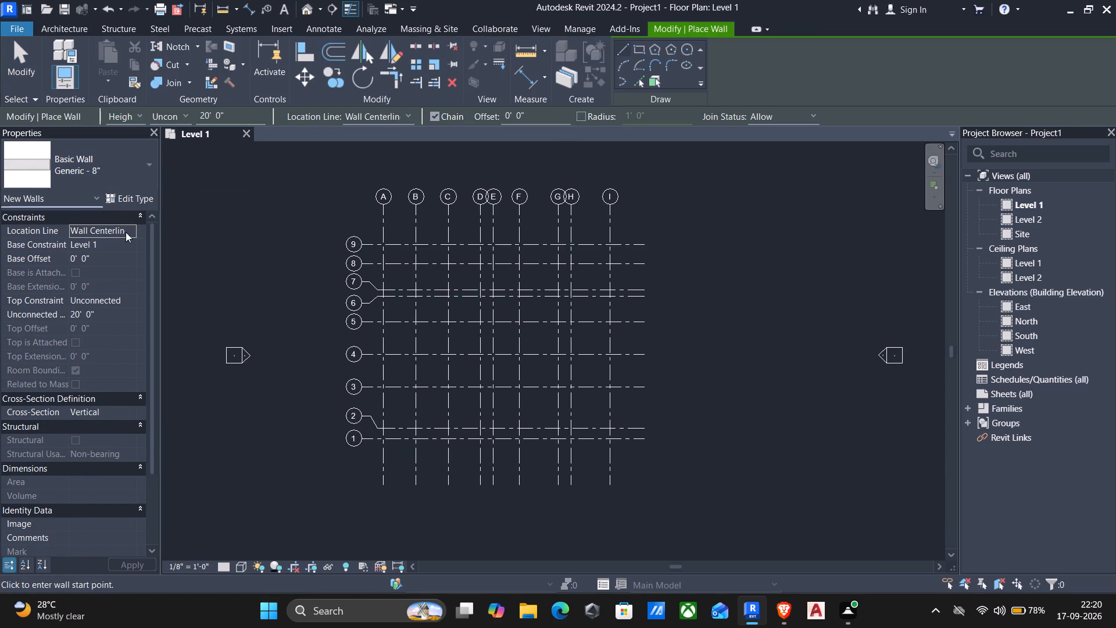
left_click(134, 202)
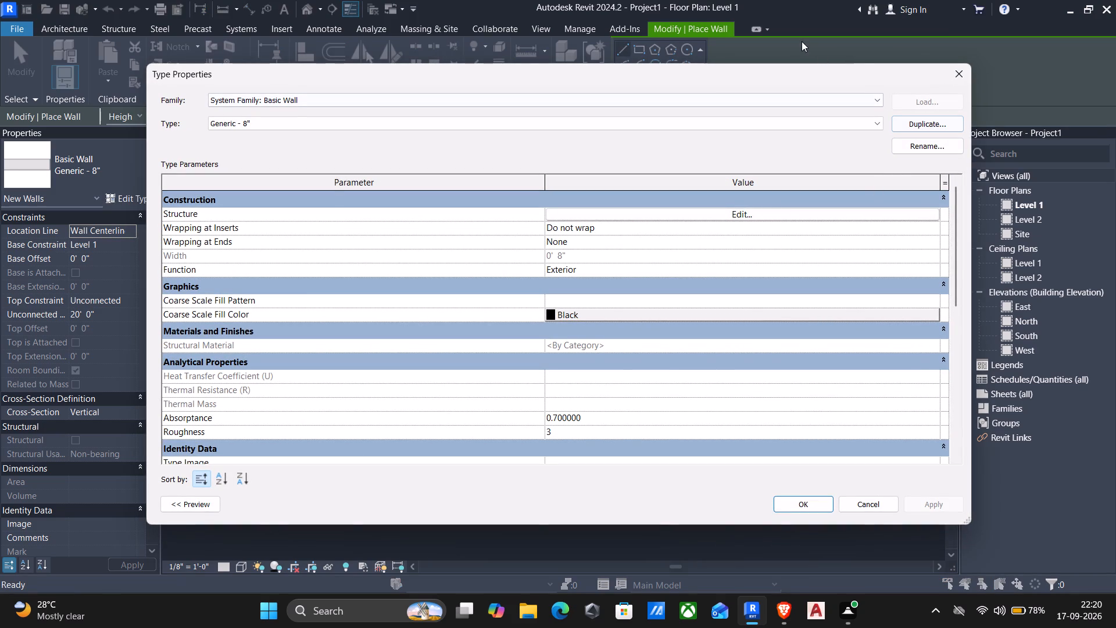
left_click(911, 119)
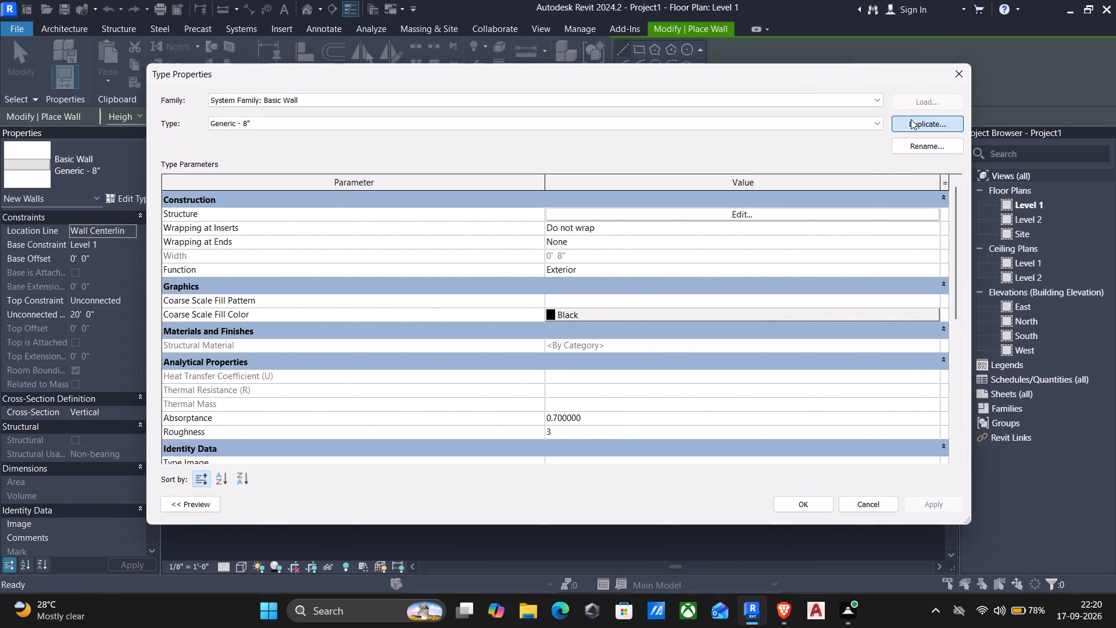
key("BackSpace")
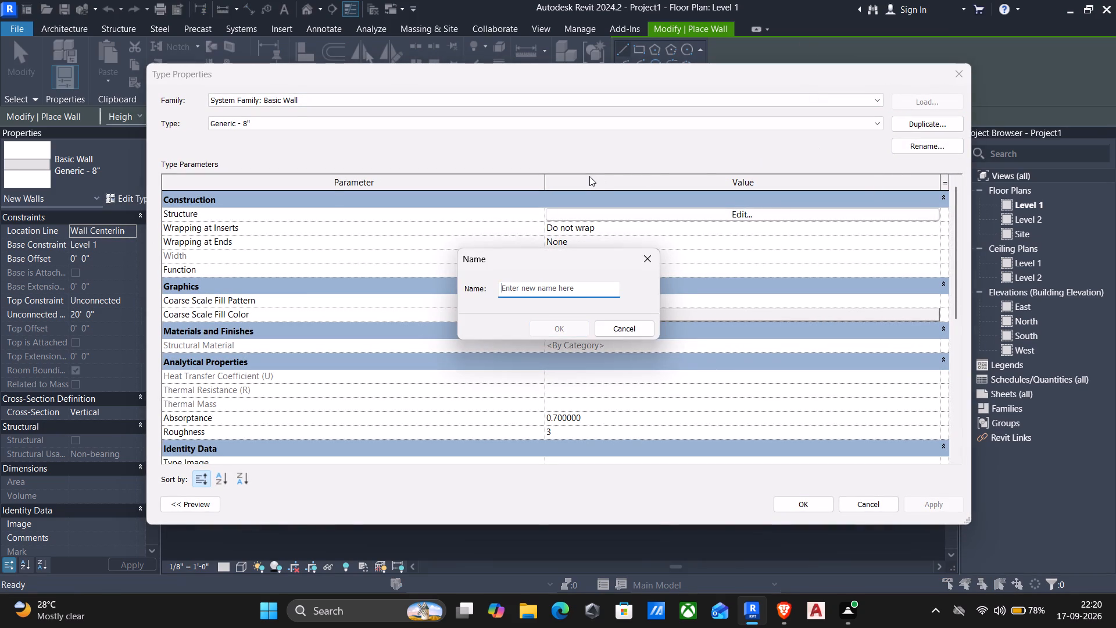
key("9")
key("shift+quotedbl")
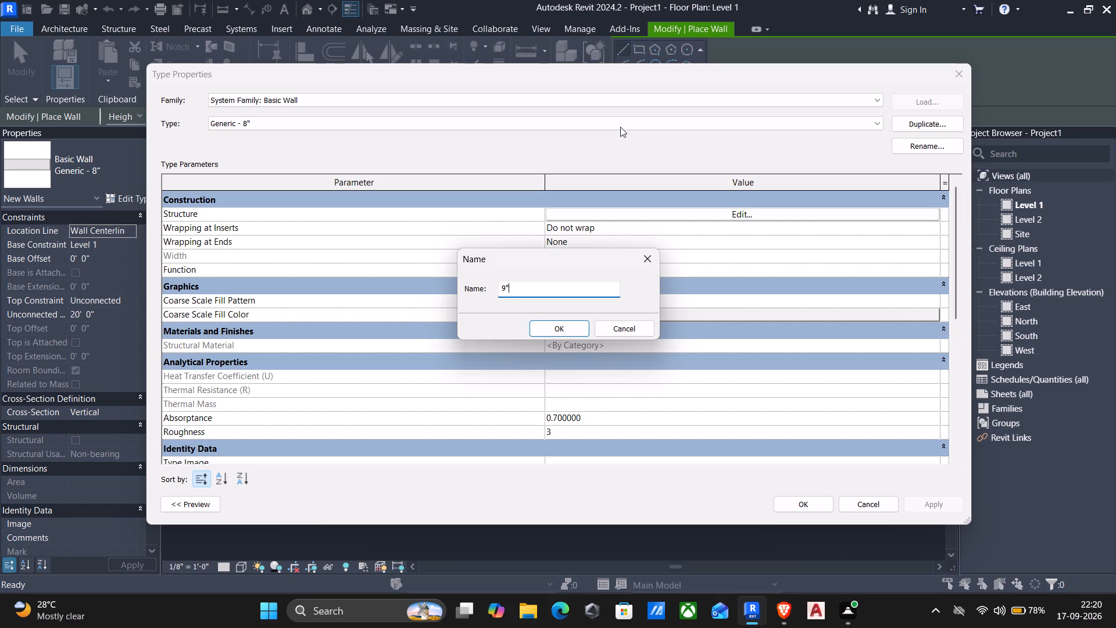
key("space")
type("wa")
type("ll")
left_click_drag(562, 321, 562, 312)
left_click(549, 333)
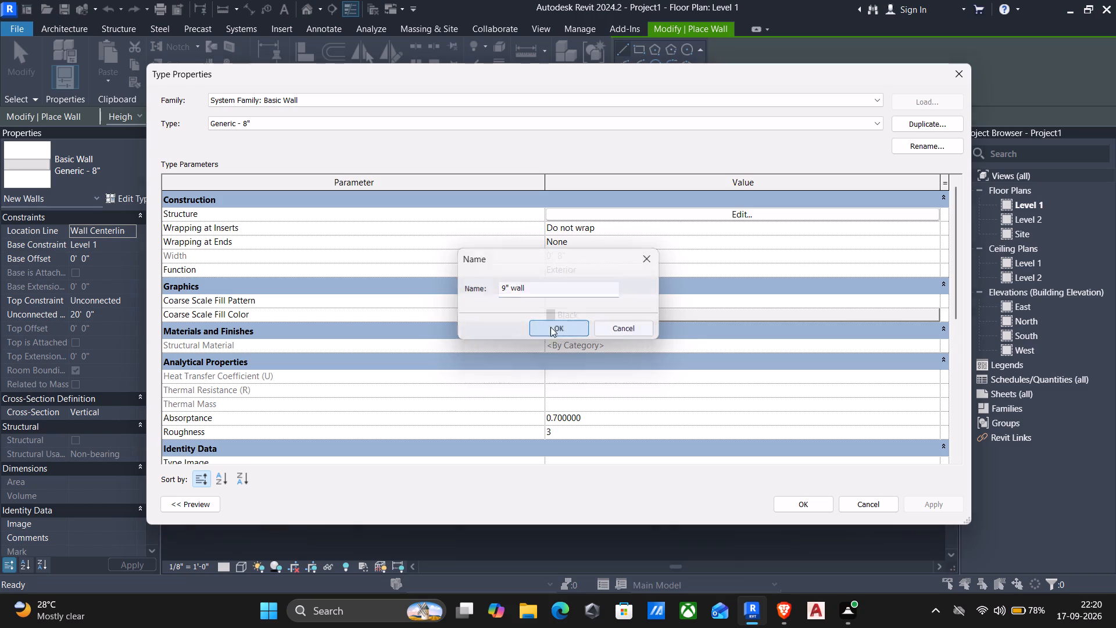
Set the 9" wall type's Structure [1] layer thickness to 9" and apply the type changes.
left_click(738, 216)
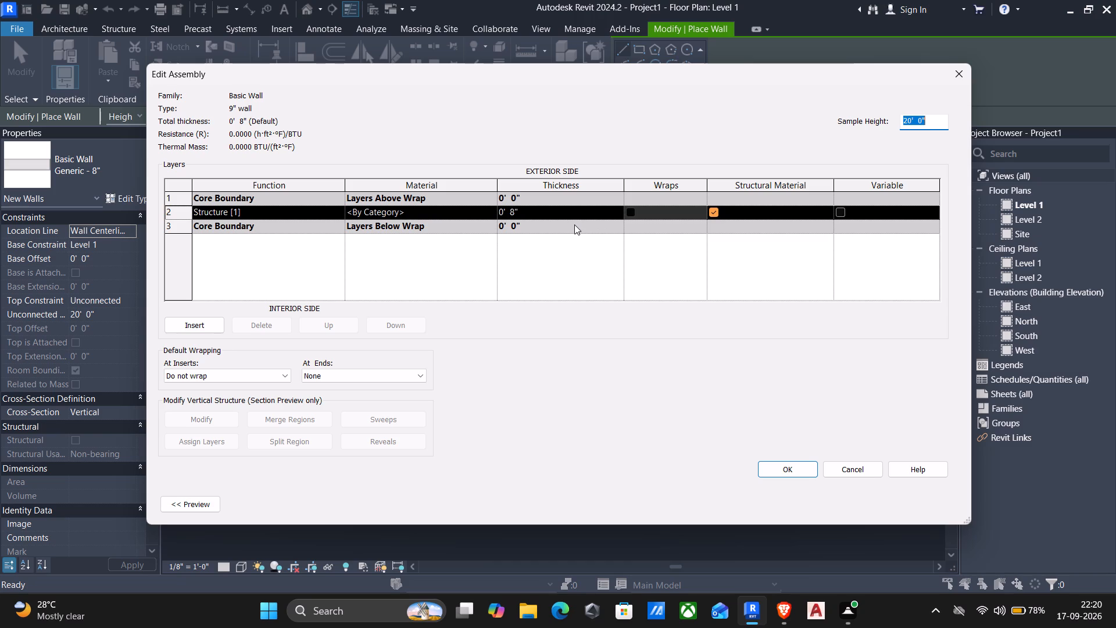
left_click(562, 212)
key("9")
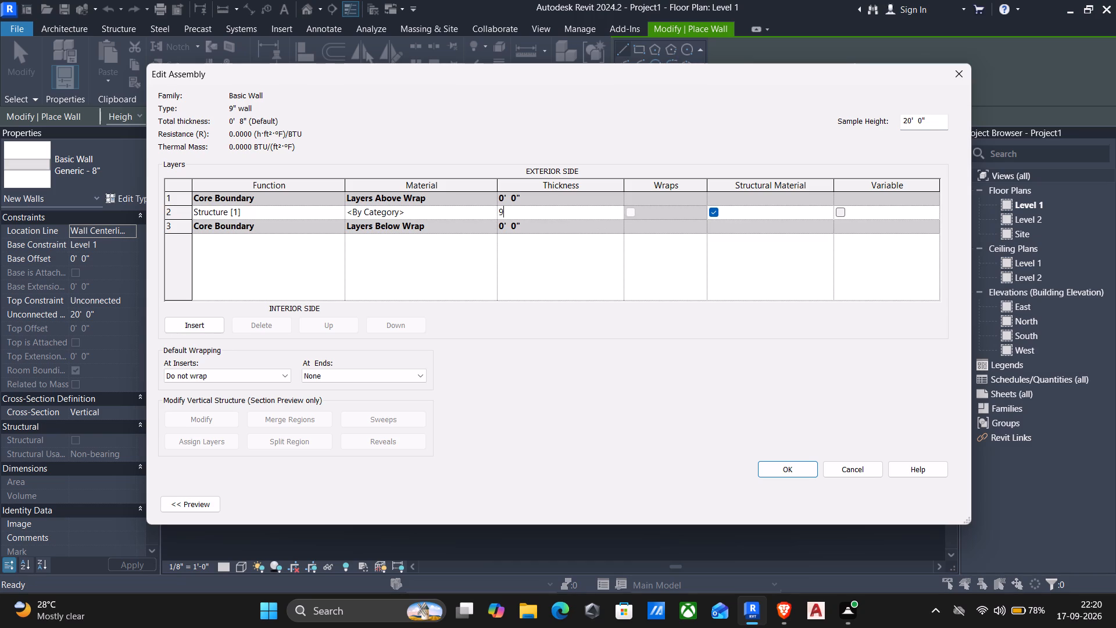
key("shift+quotedbl")
key("Return")
left_click(767, 461)
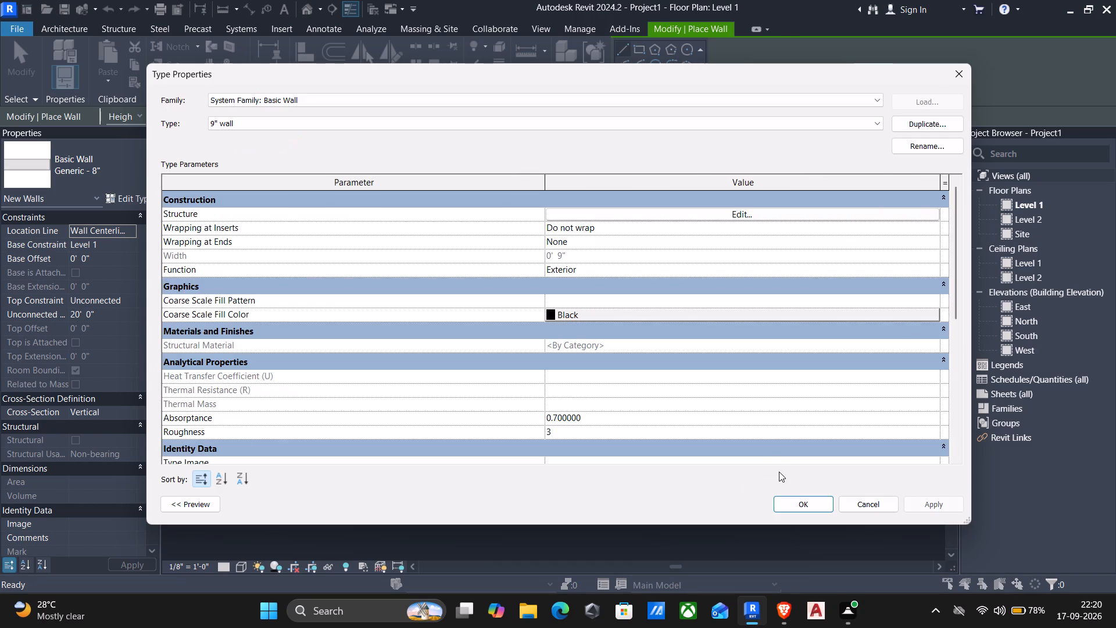
left_click(926, 500)
left_click(817, 502)
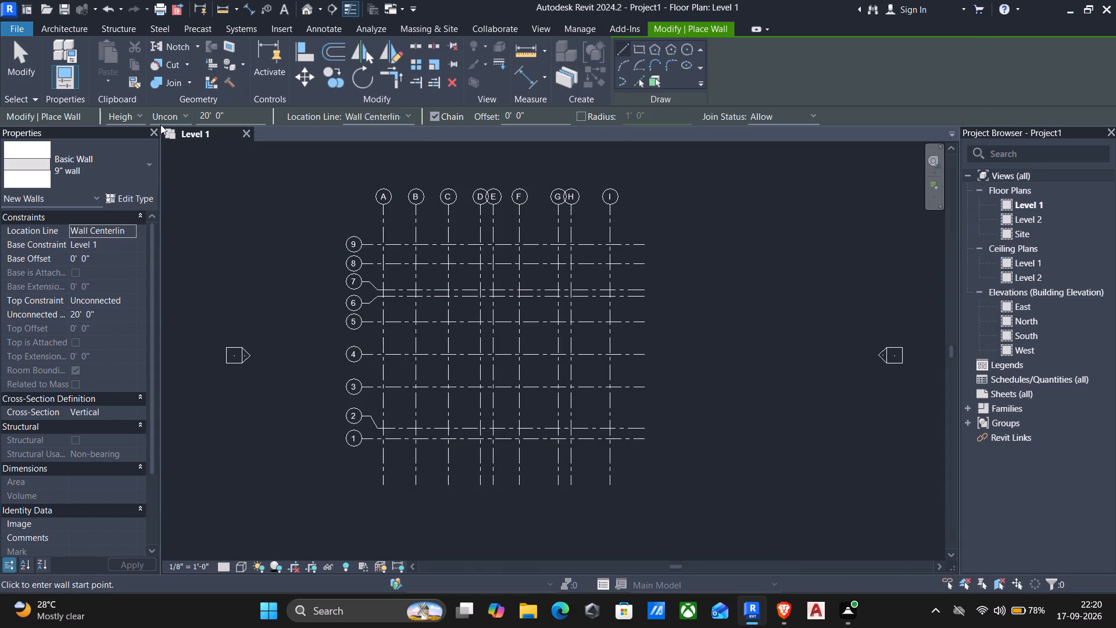
Set the wall height up to Level 2 and draw a 9" wall along grid A from grid 9 to grid 2.
left_click(188, 116)
left_click(190, 142)
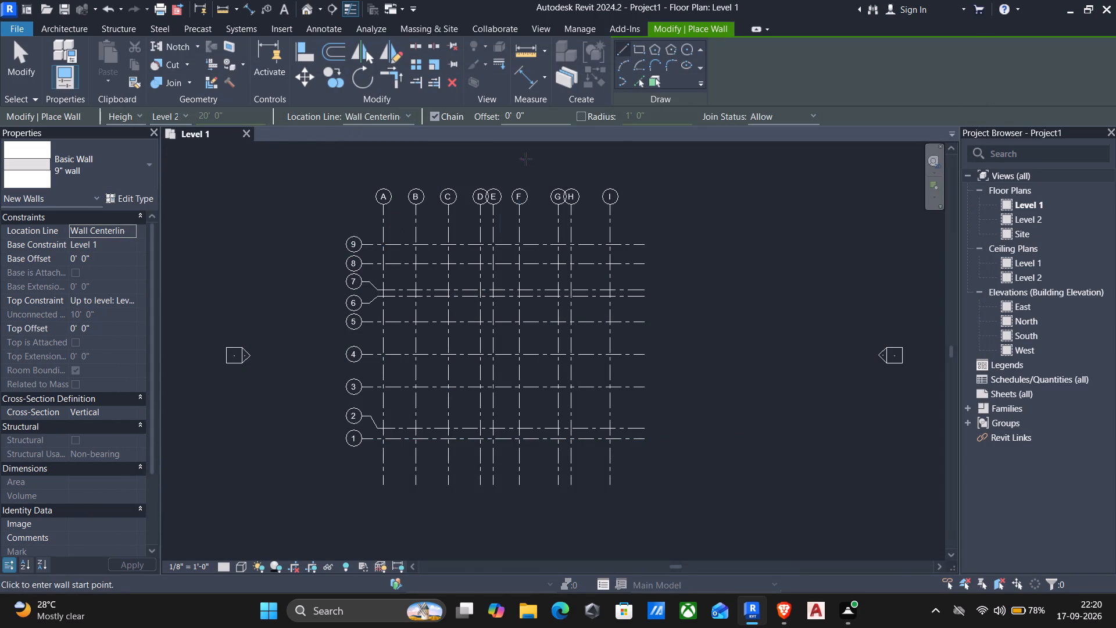
left_click(385, 242)
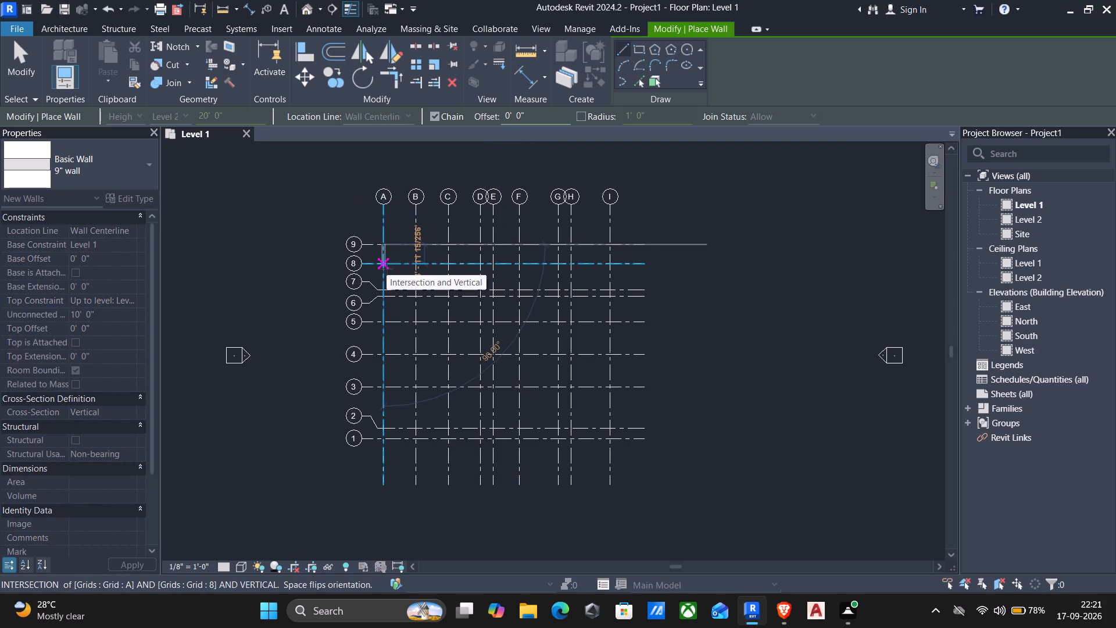
left_click(380, 425)
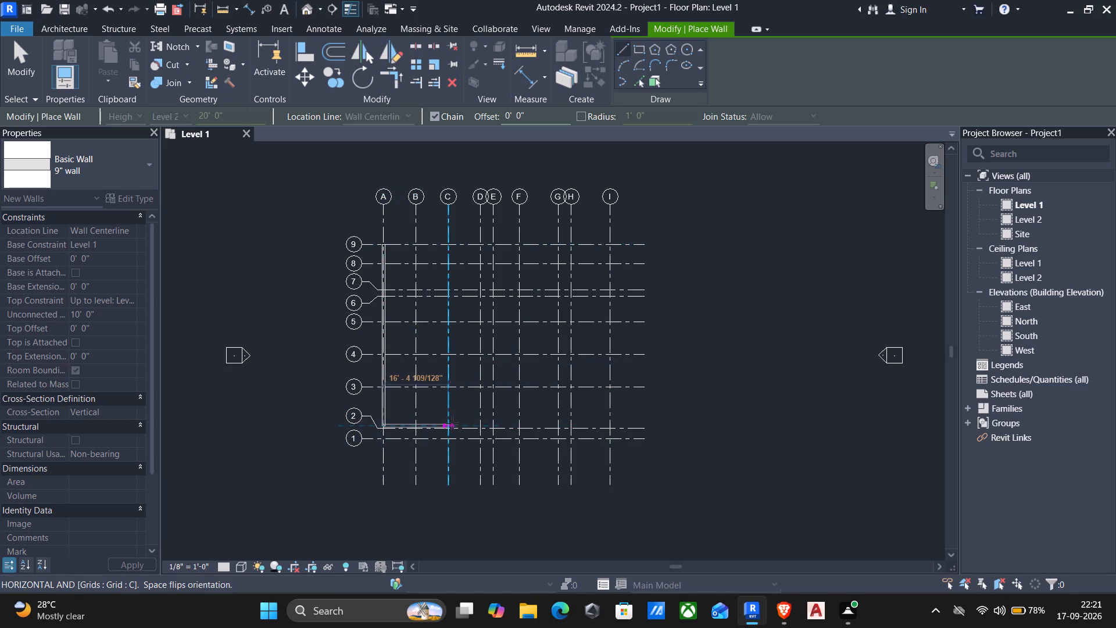
scroll(452, 426, "up", 4)
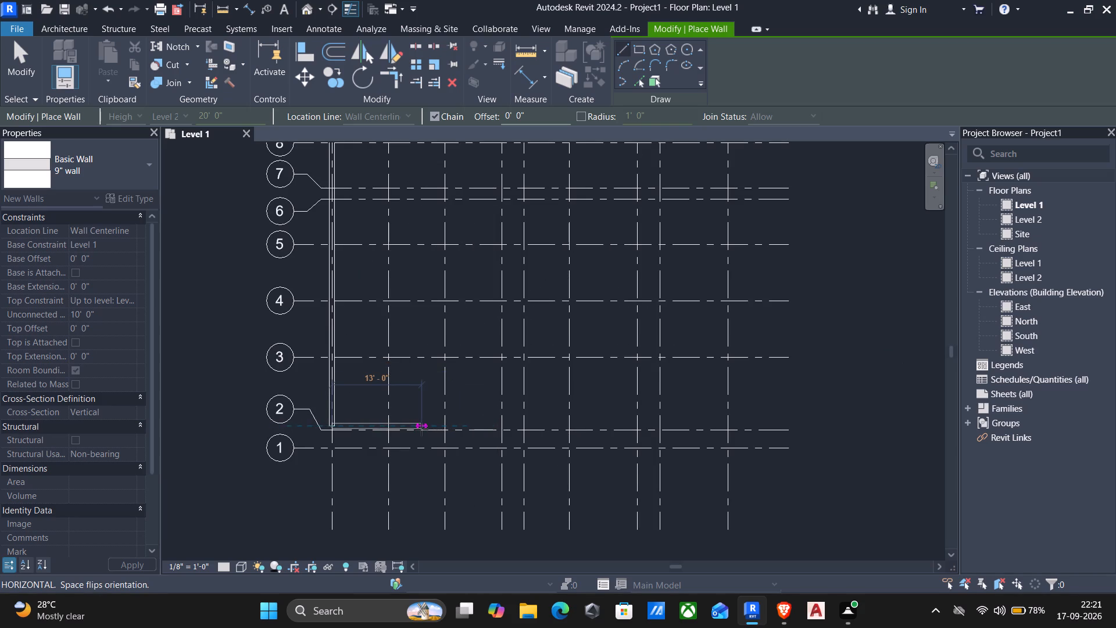
scroll(319, 445, "up", 4)
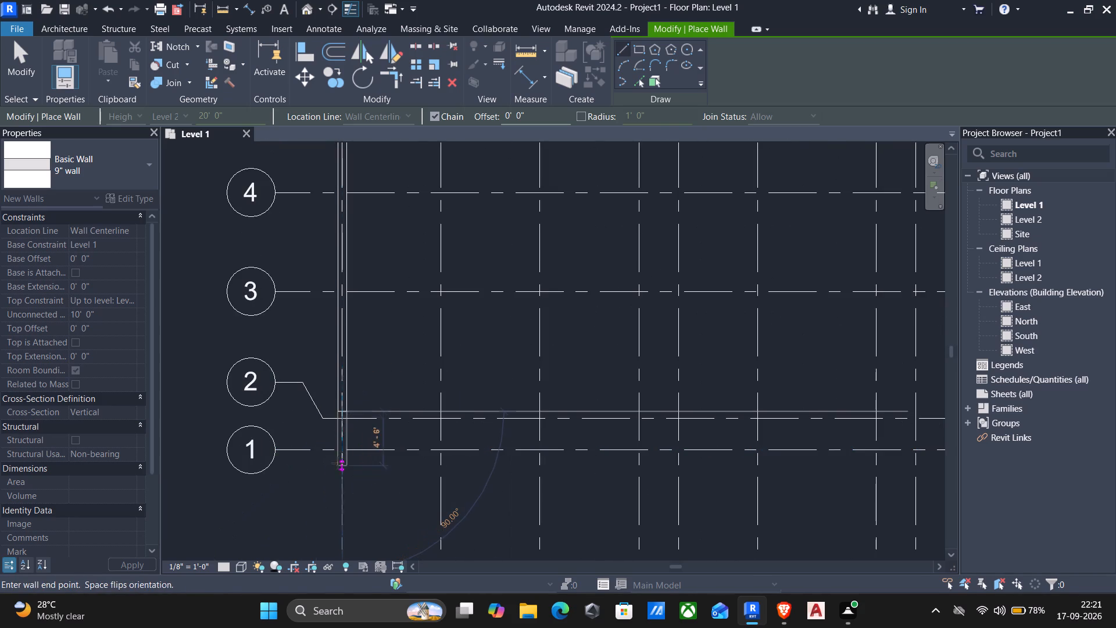
left_click(339, 423)
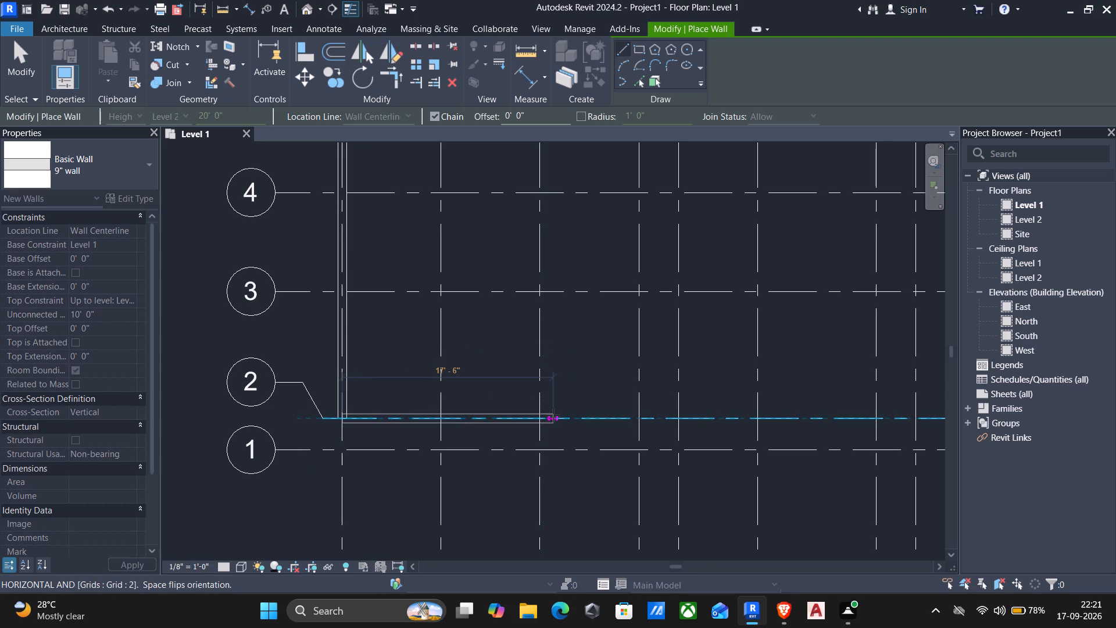
Enclose the lower room with 9" walls along grid 2 to grid C, along C to grid 3, and along grid 3 to grid A.
left_click(535, 417)
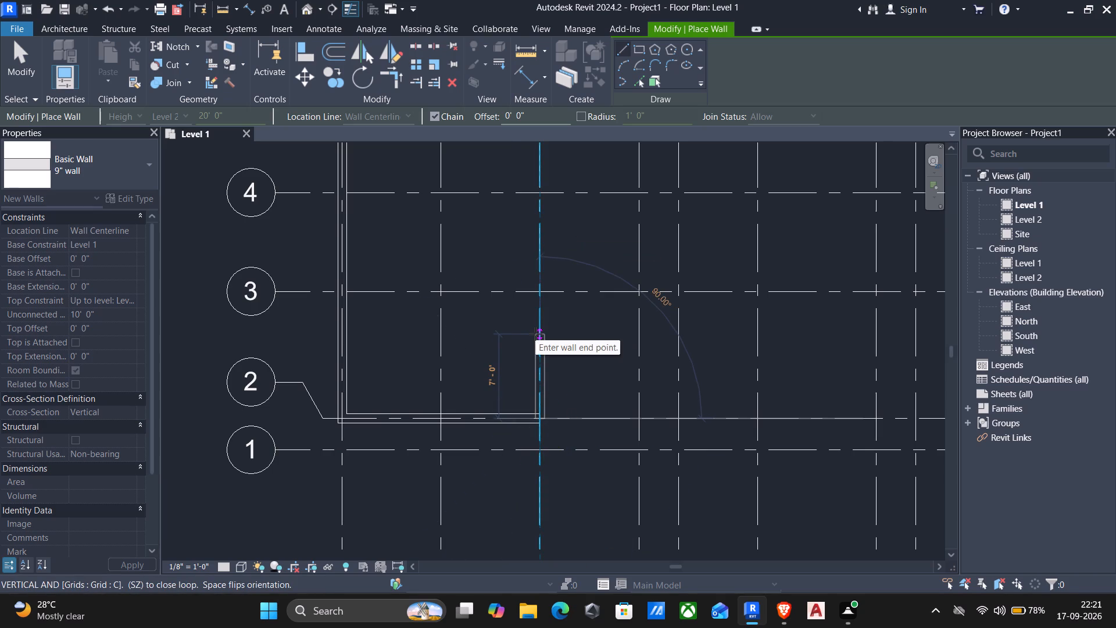
left_click(538, 291)
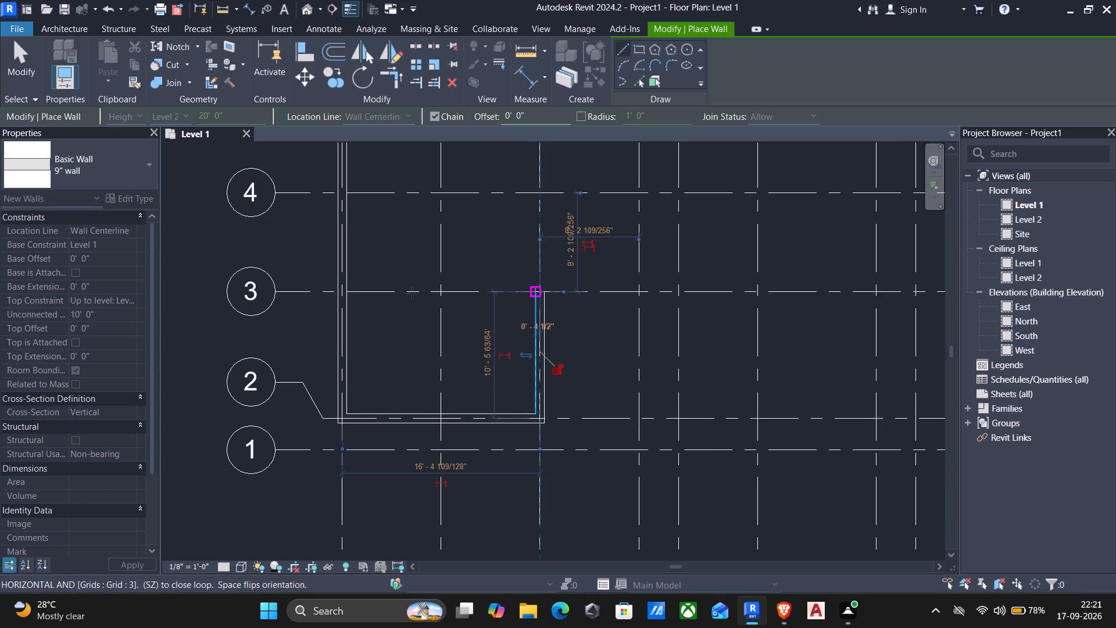
left_click(338, 294)
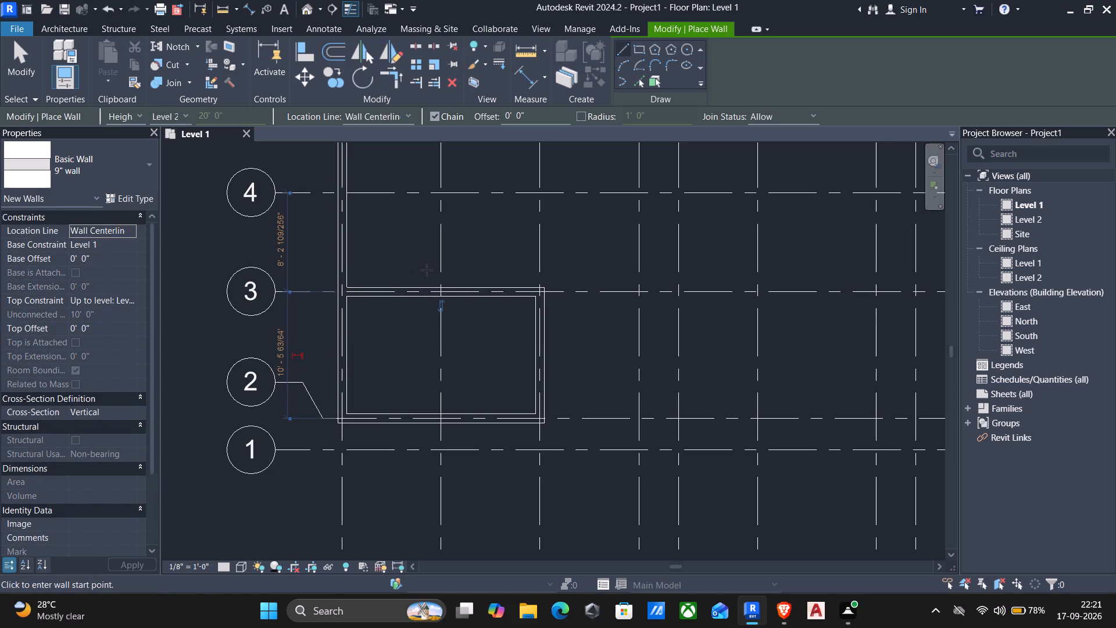
Draw a 9" wall along grid B from grid 3 to grid 9 and end the wall chain.
left_click(440, 290)
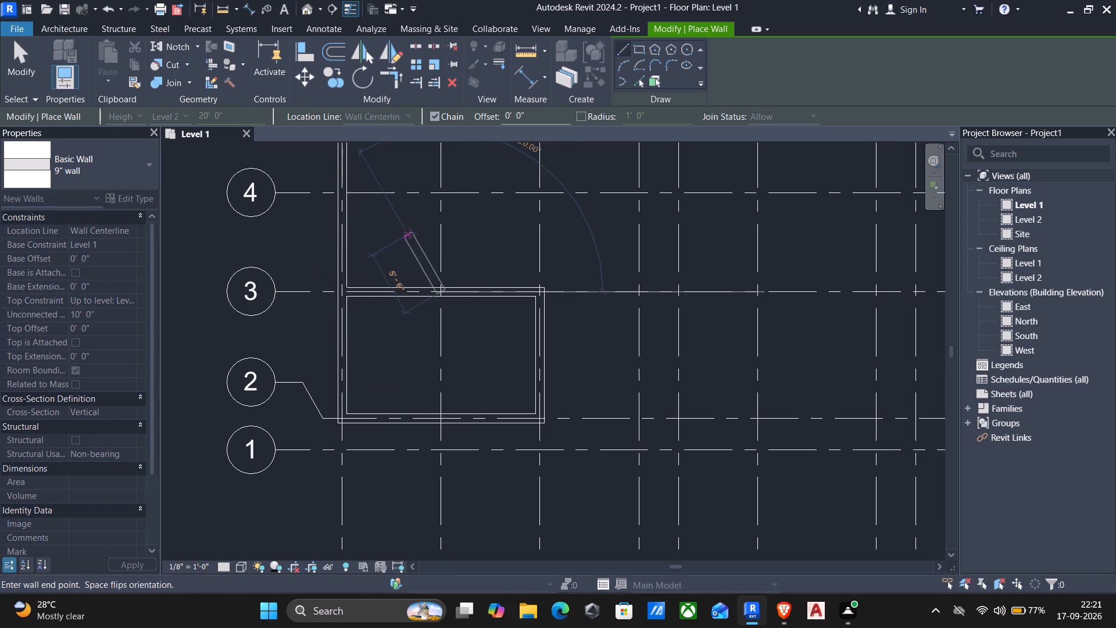
middle_click_drag(442, 231, 451, 376)
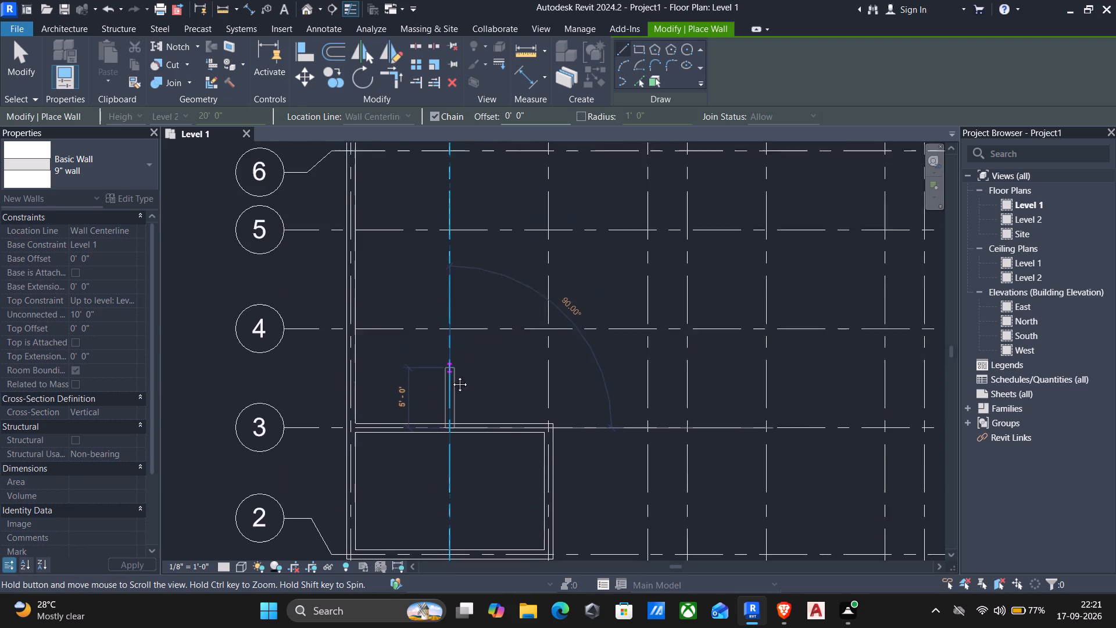
middle_click_drag(451, 376, 454, 436)
scroll(446, 252, "up", 1)
middle_click_drag(446, 252, 460, 338)
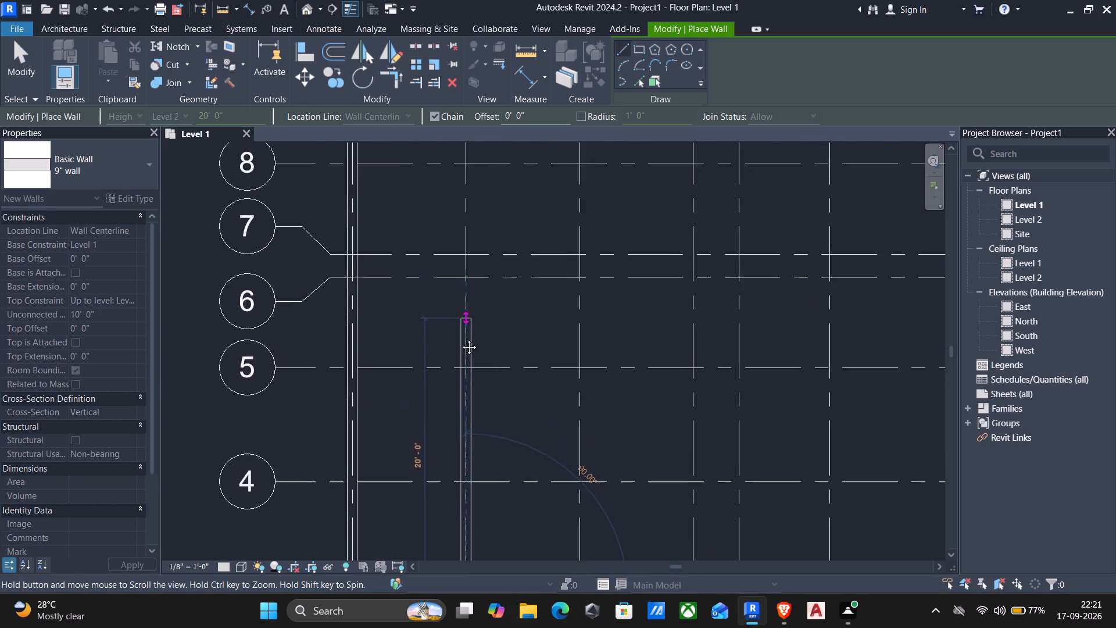
middle_click_drag(460, 338, 464, 398)
scroll(460, 272, "down", 1)
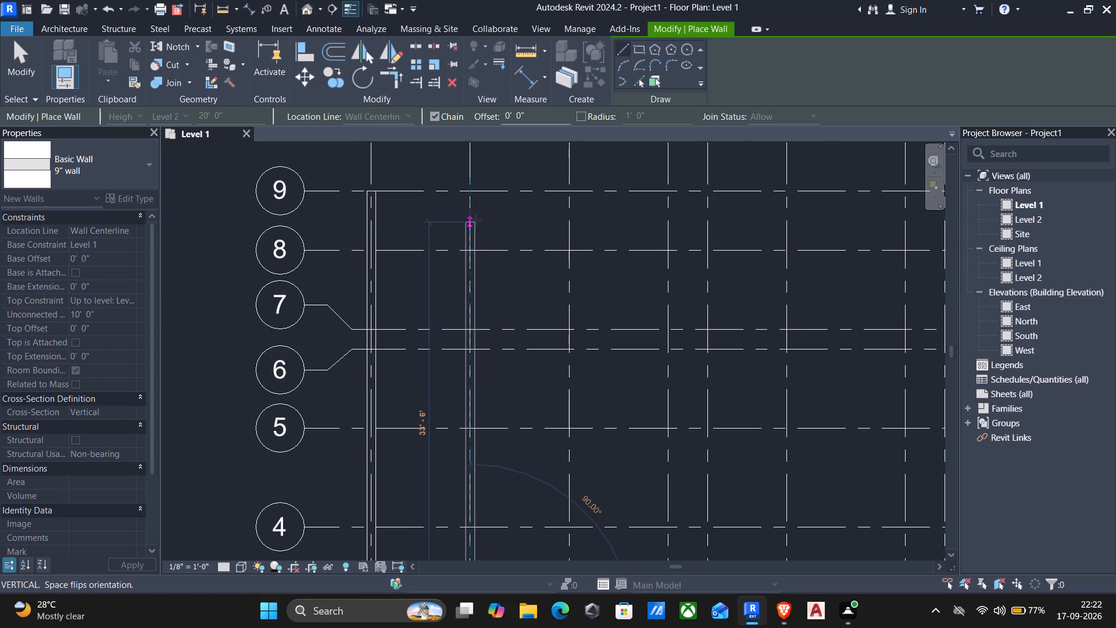
left_click(465, 185)
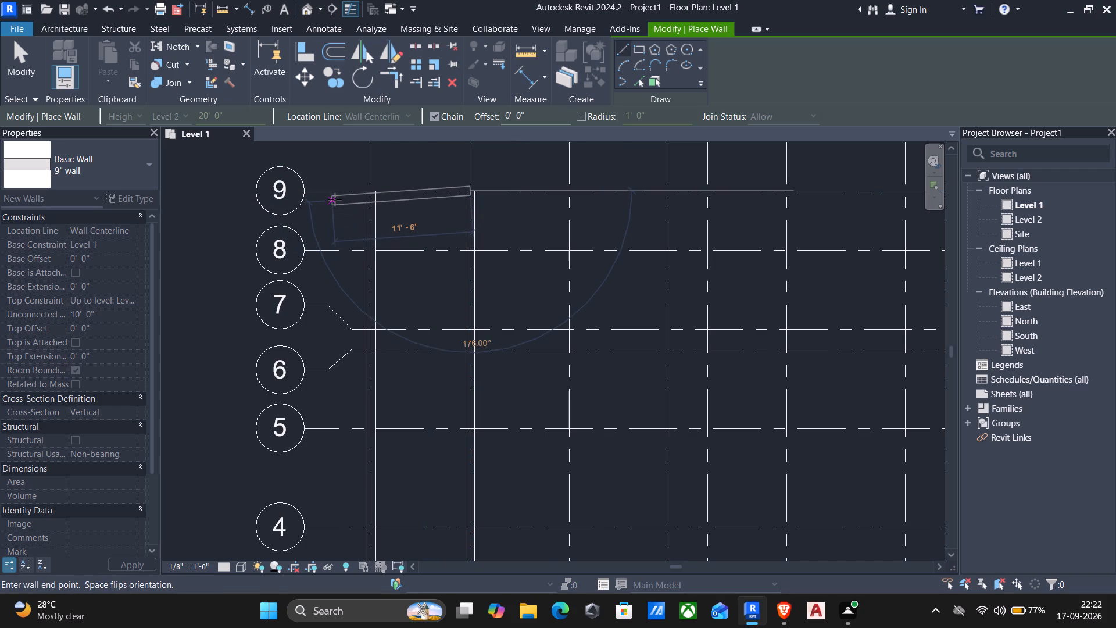
key("Escape")
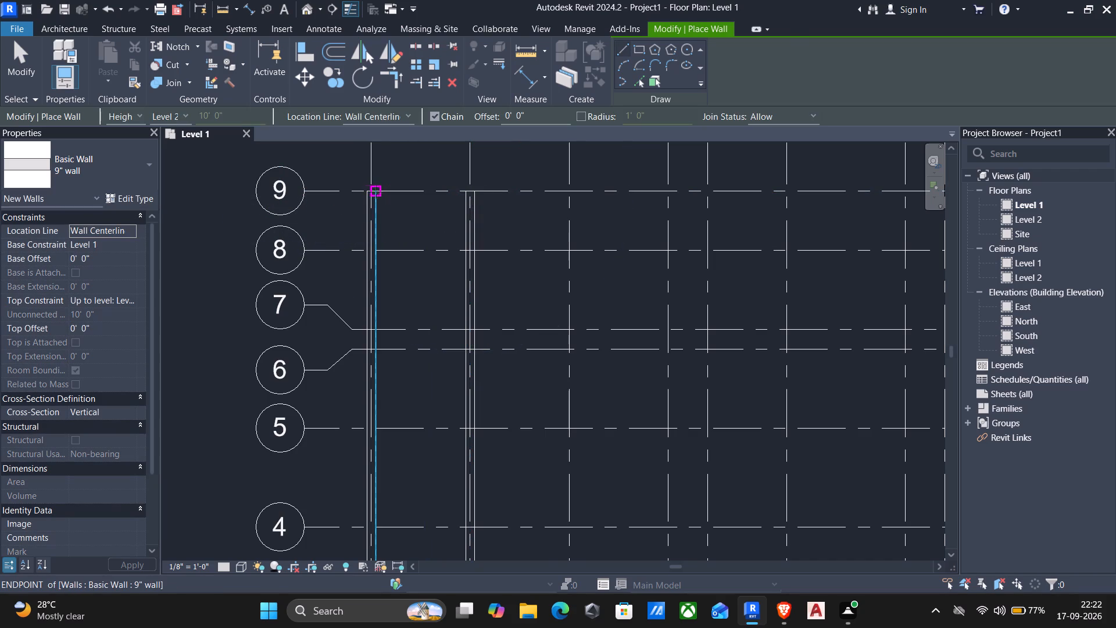
Draw the outer 9" walls along grid 9 from grid A to grid I, continuing along grid I to grid 1.
left_click(372, 192)
scroll(474, 196, "down", 1)
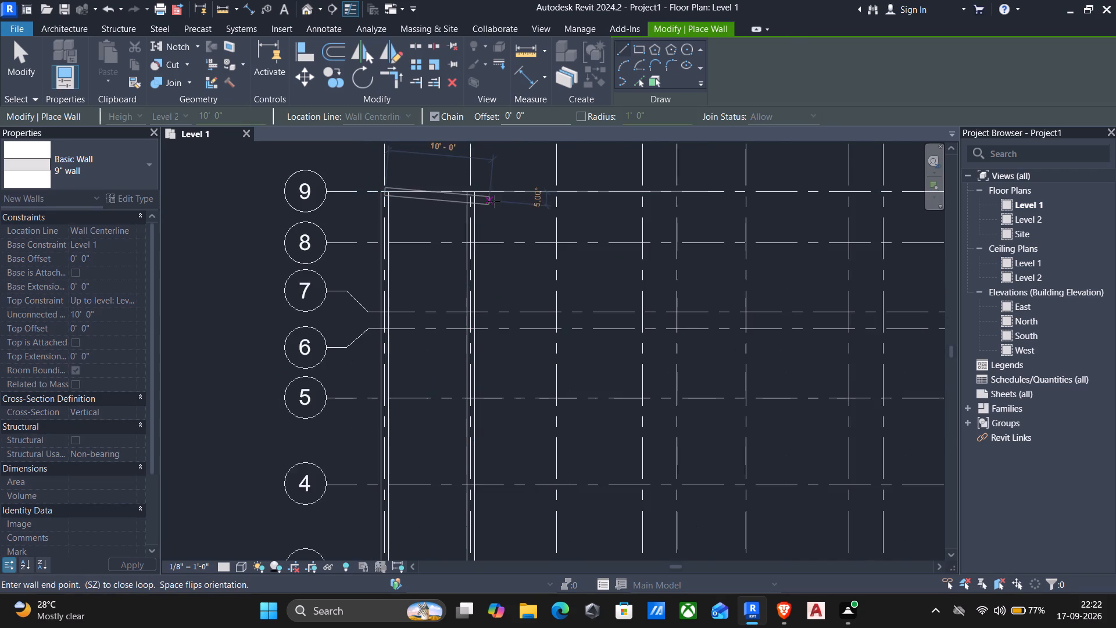
middle_click_drag(520, 234, 392, 263)
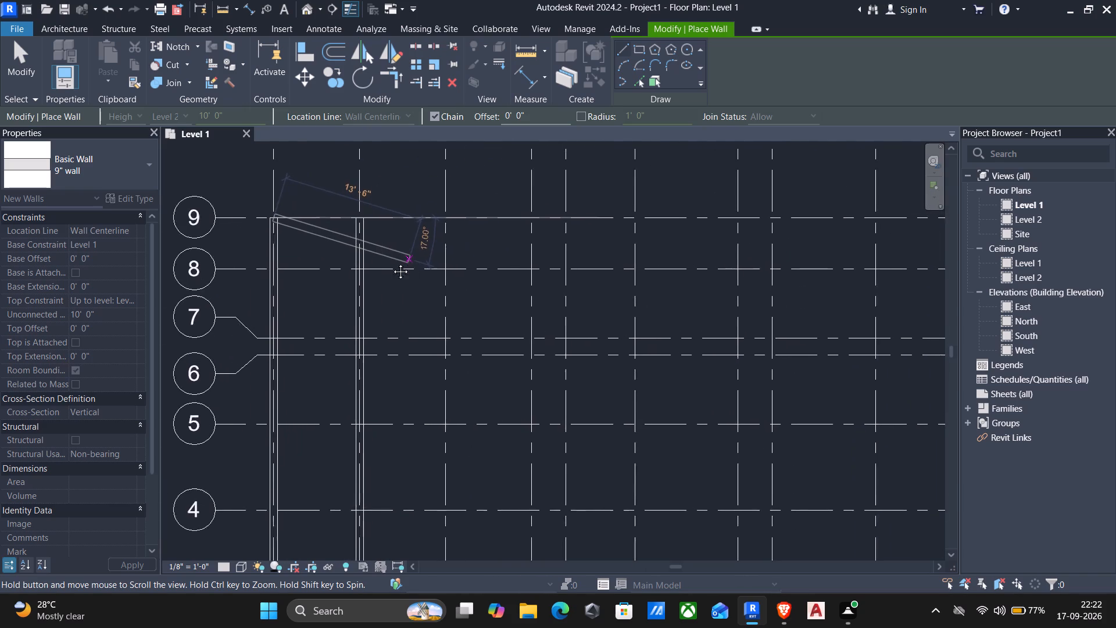
middle_click_drag(392, 263, 330, 269)
scroll(341, 247, "down", 2)
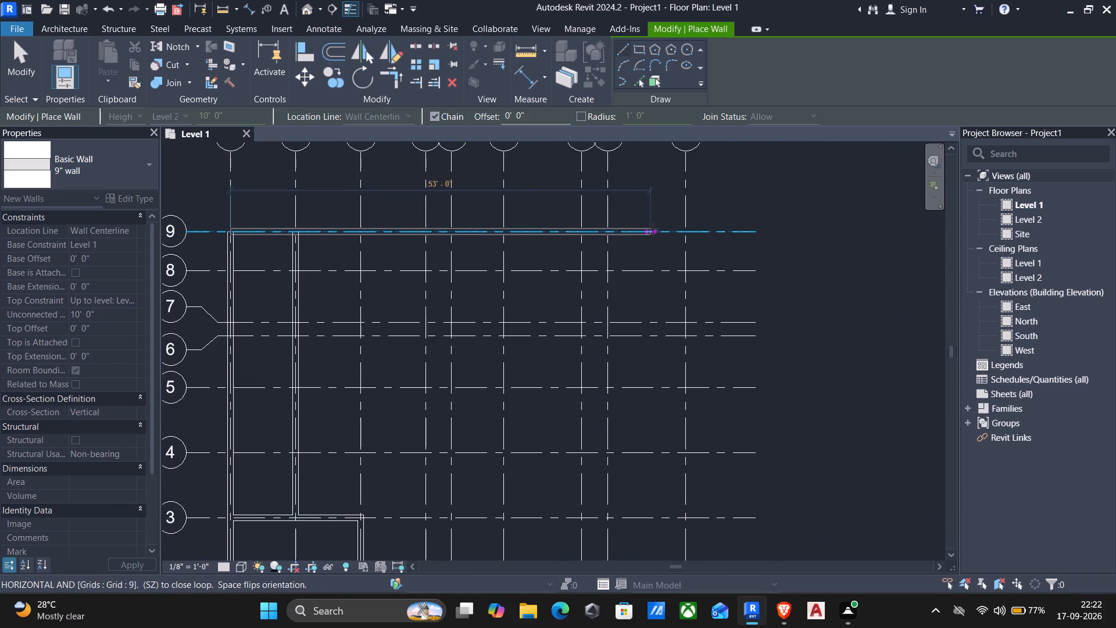
left_click(684, 232)
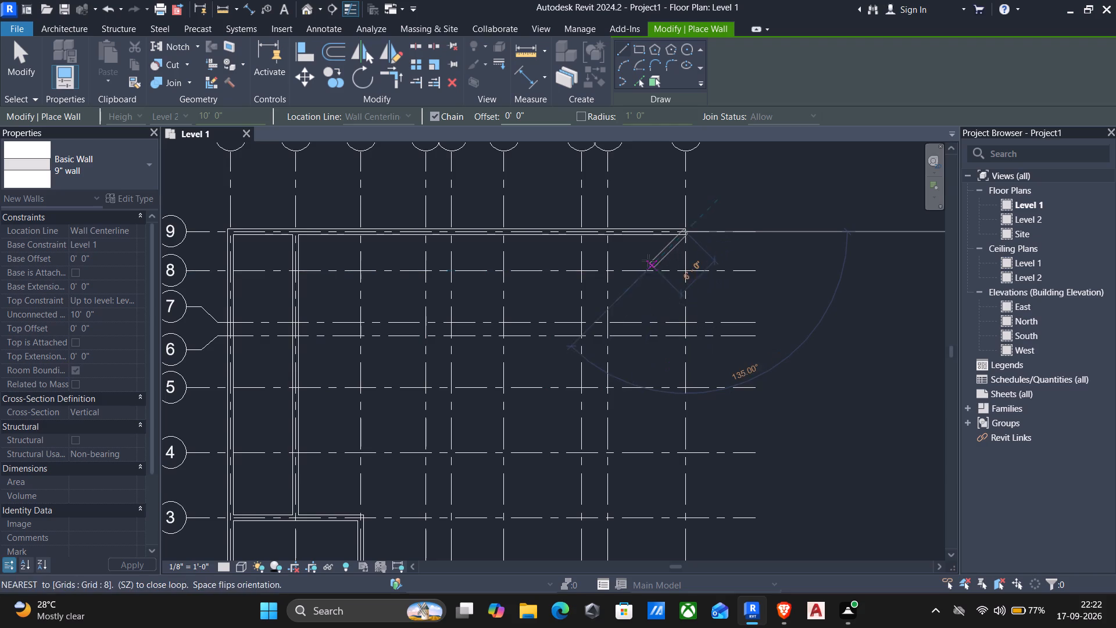
scroll(650, 288, "down", 2)
middle_click_drag(656, 404, 674, 213)
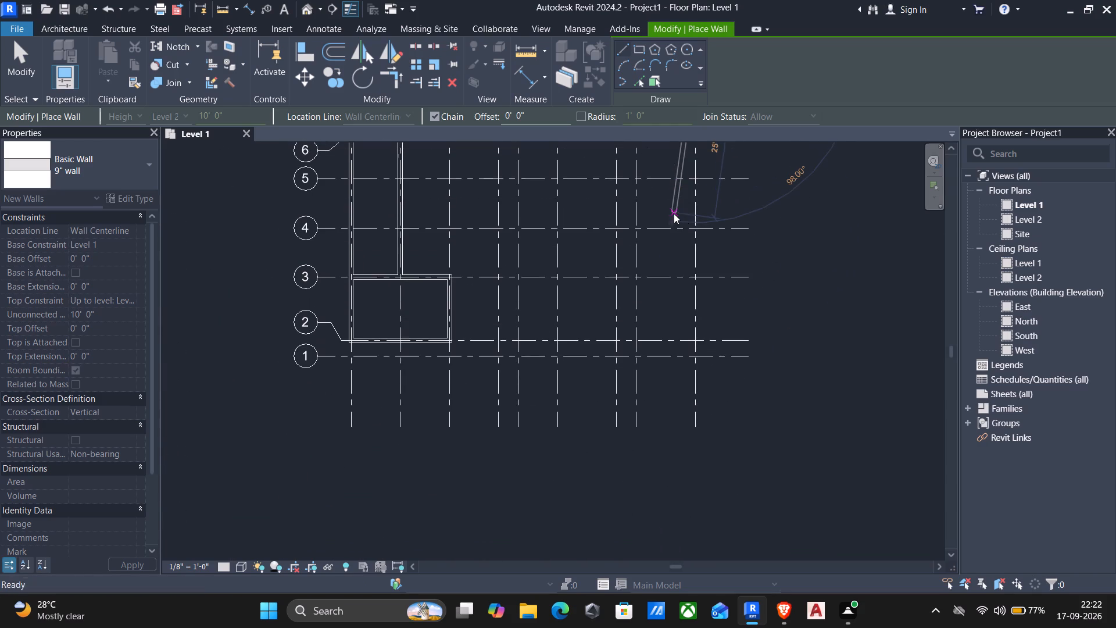
left_click(700, 355)
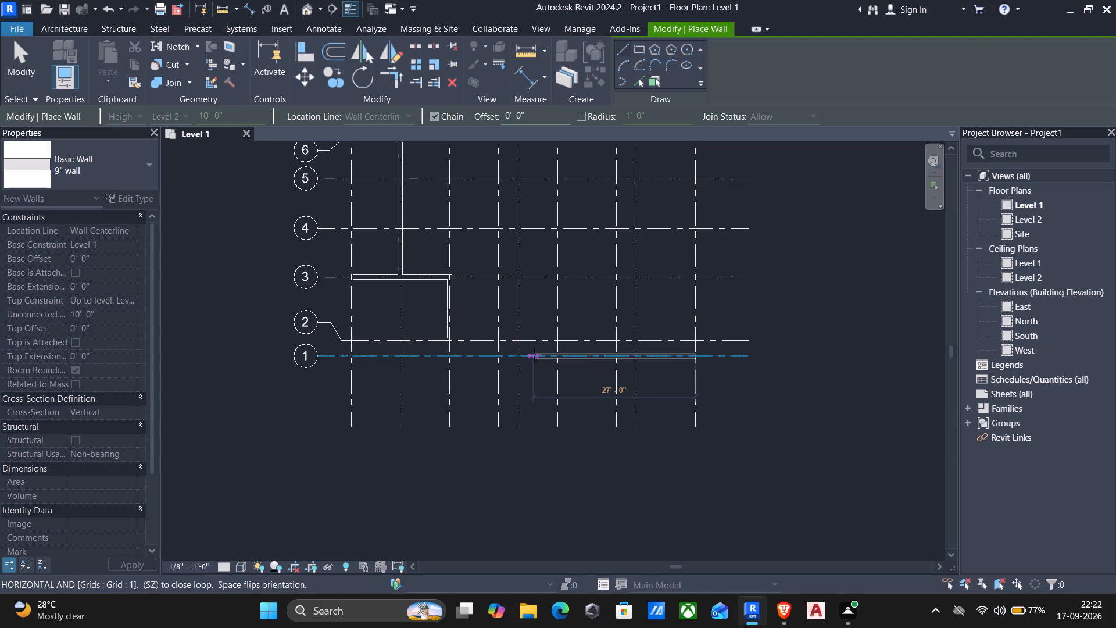
Continue the 9" walls along grid 1 to grid E, along E to grid 3, and along grid 3 to grid F.
scroll(514, 356, "up", 1)
left_click(514, 356)
scroll(514, 356, "down", 2)
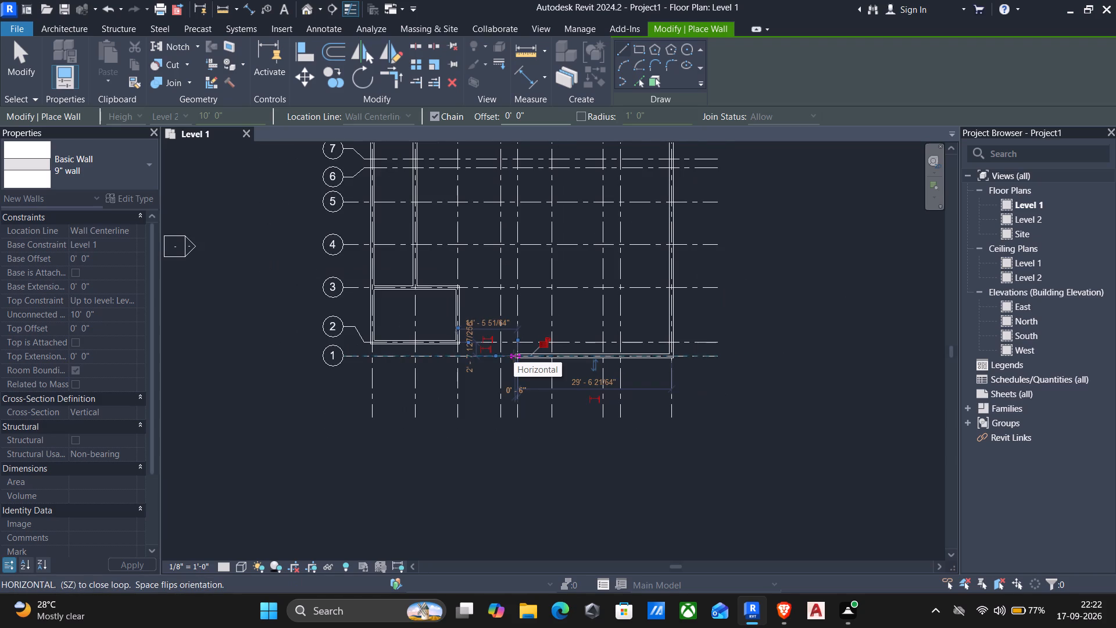
scroll(523, 409, "down", 2)
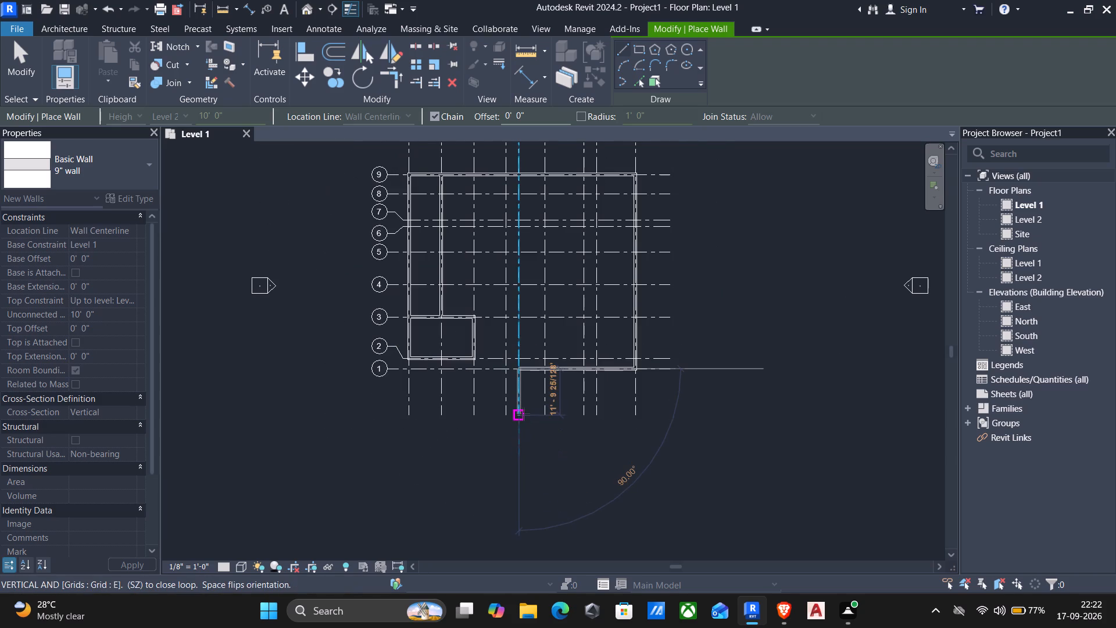
scroll(519, 434, "down", 1)
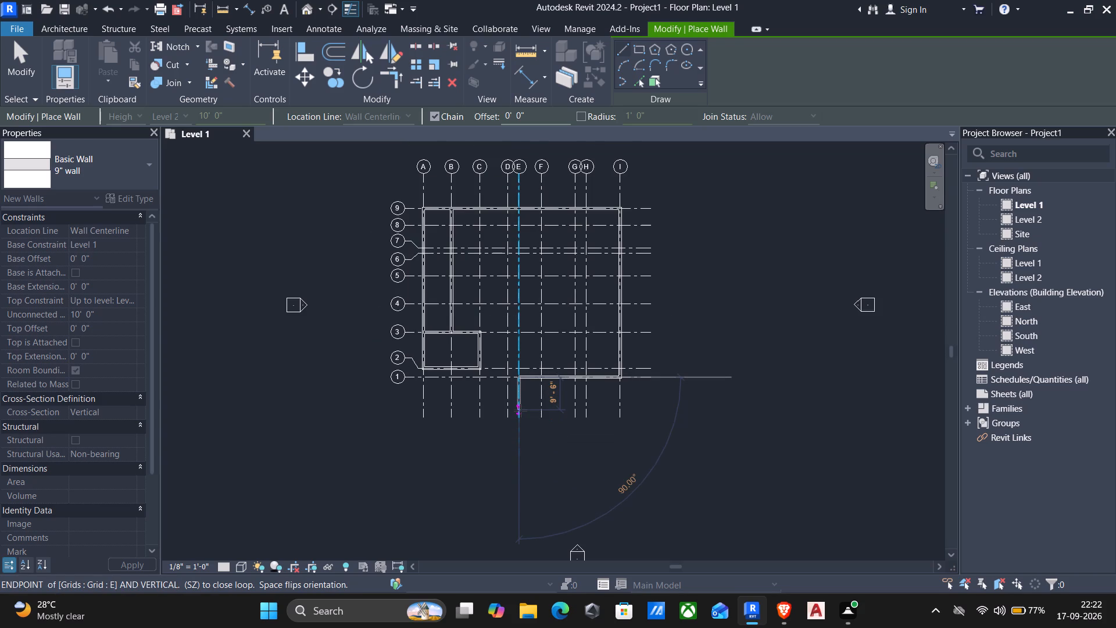
scroll(524, 342, "up", 3)
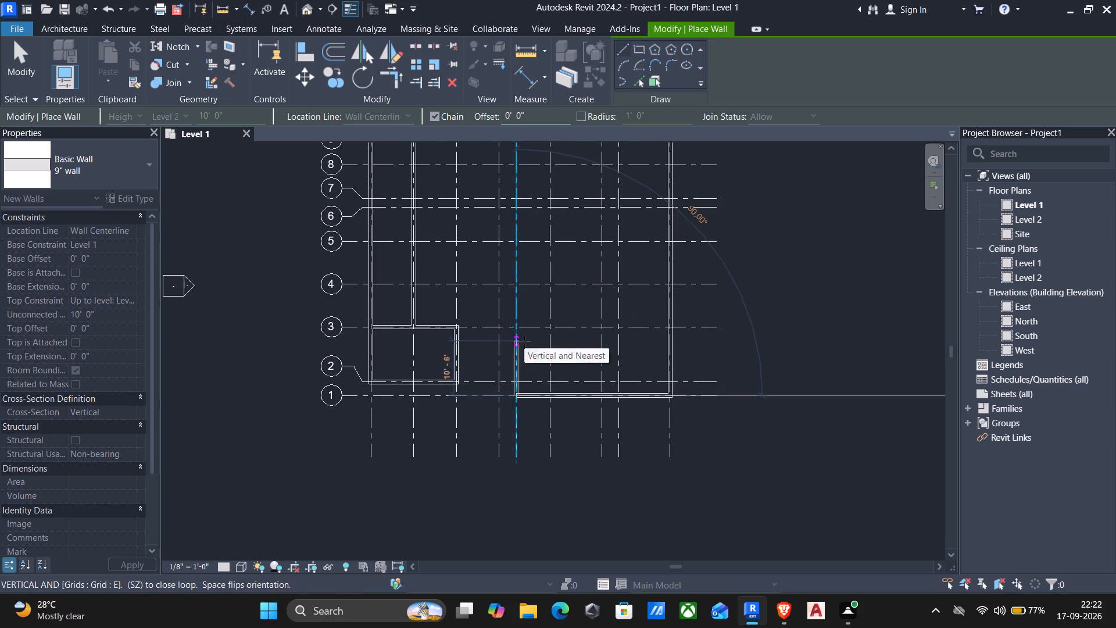
left_click(521, 326)
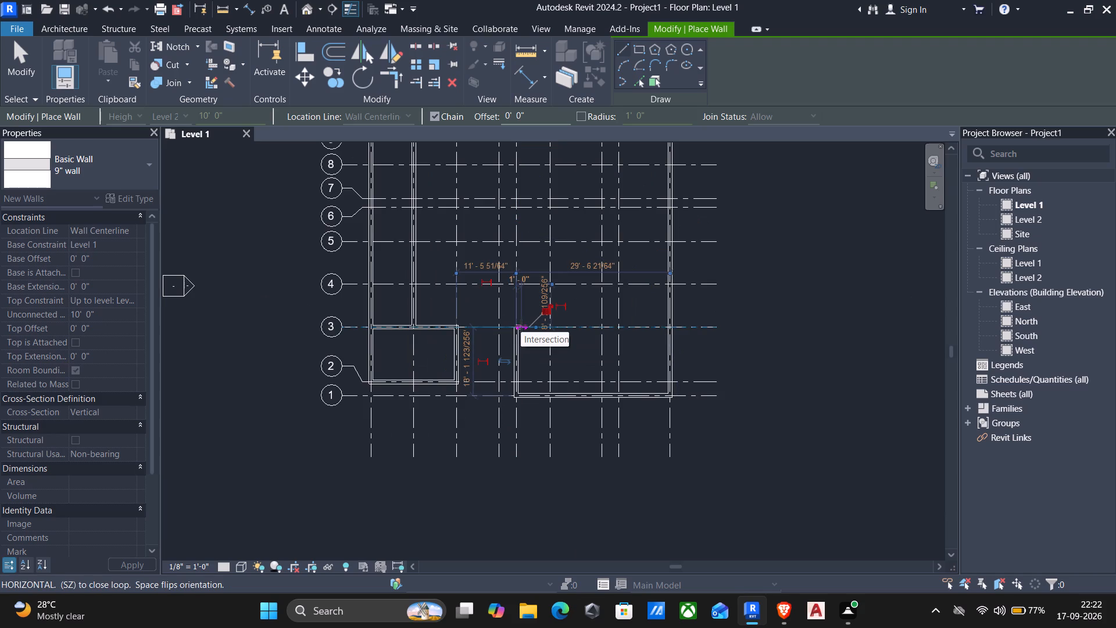
left_click(552, 325)
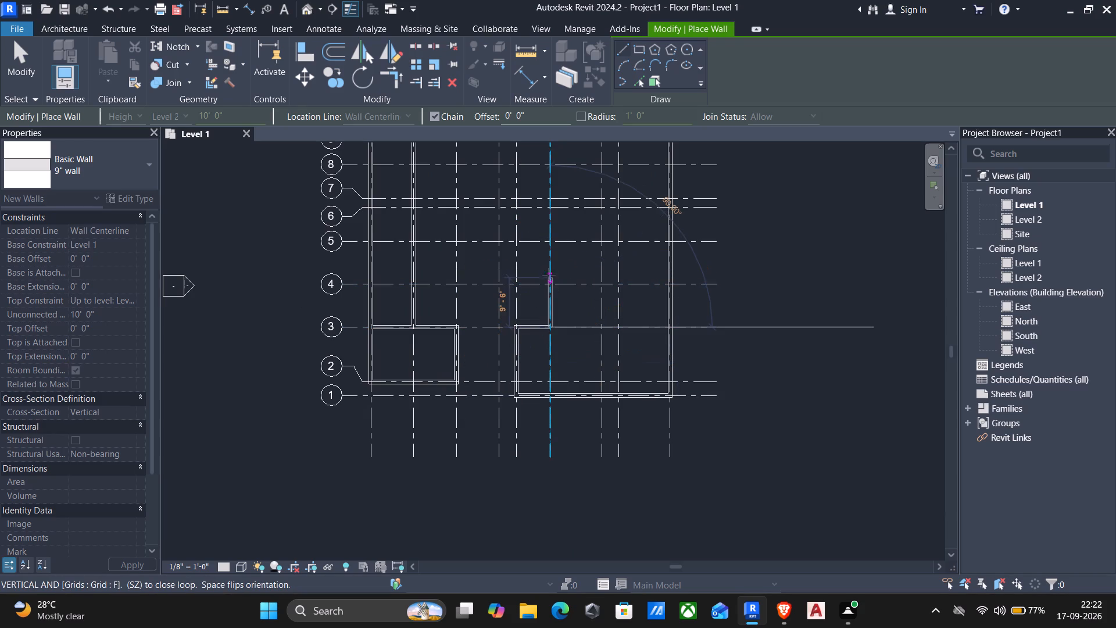
Continue the 9" wall along grid F from grid 3 to the grid 9 wall and end the chain.
scroll(546, 264, "down", 1)
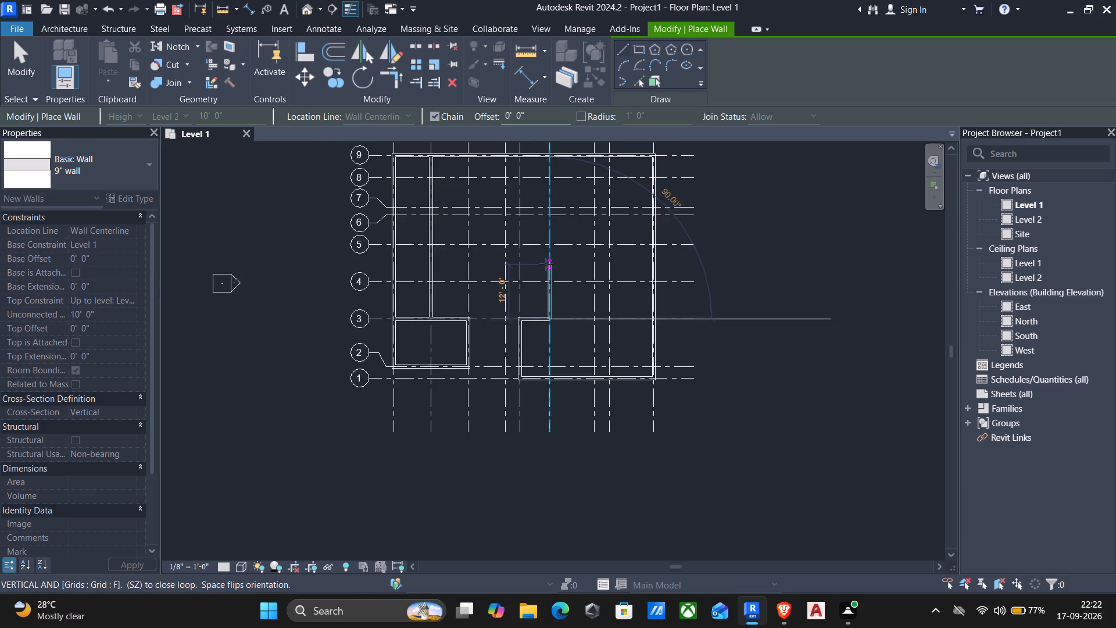
middle_click_drag(546, 264, 546, 369)
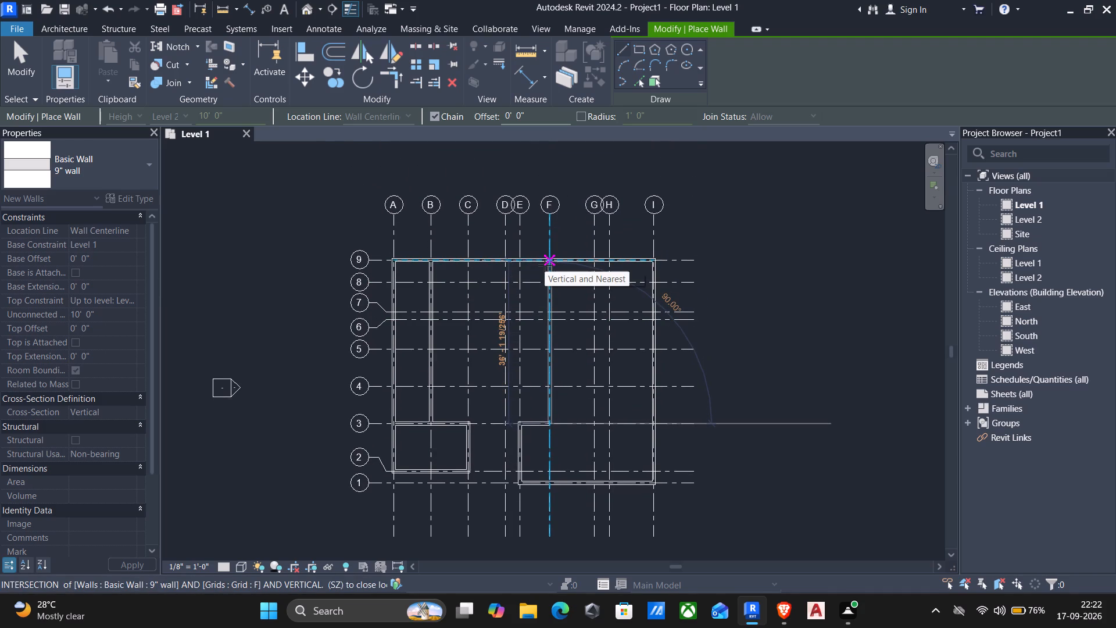
left_click(545, 265)
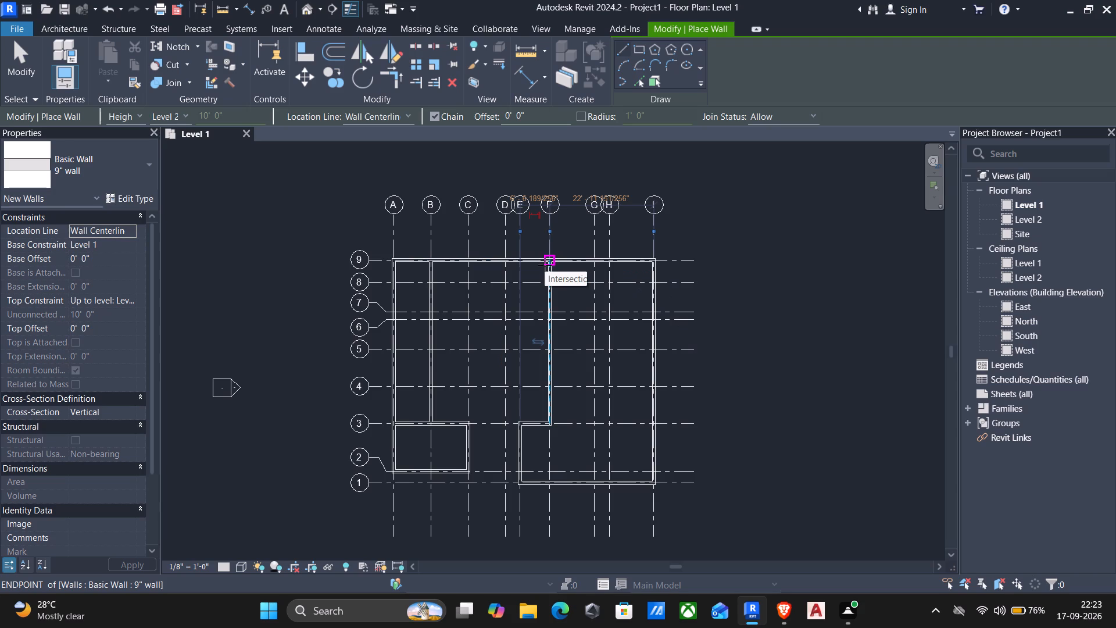
key("Escape")
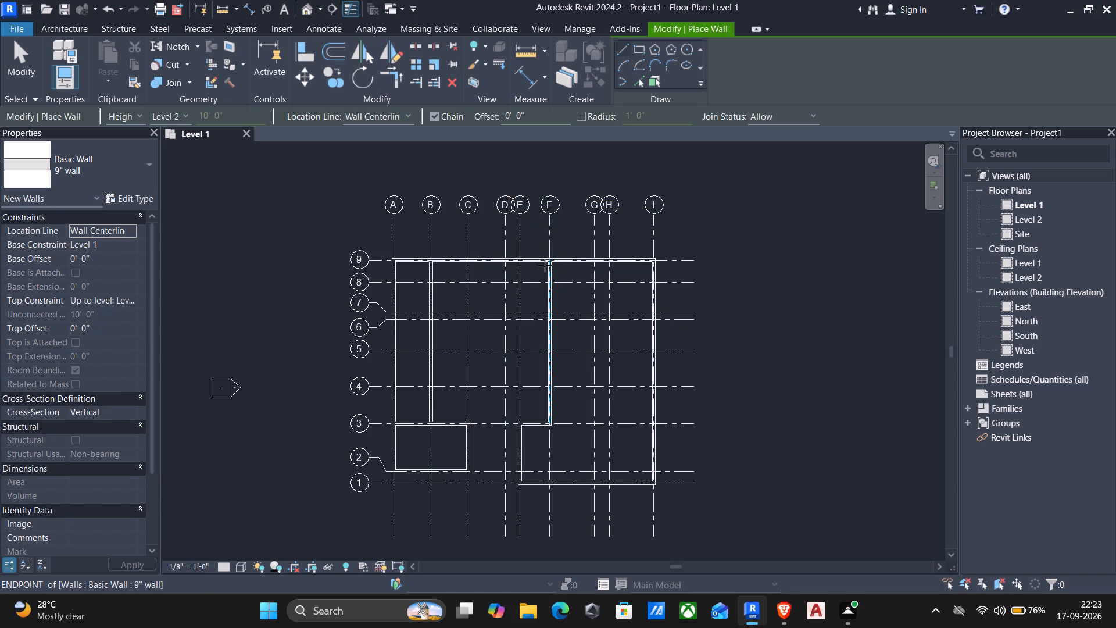
Enclose the corner room with 9" walls along grid H from grid 9 to grid 7 and along grid 7 to grid I.
left_click(607, 256)
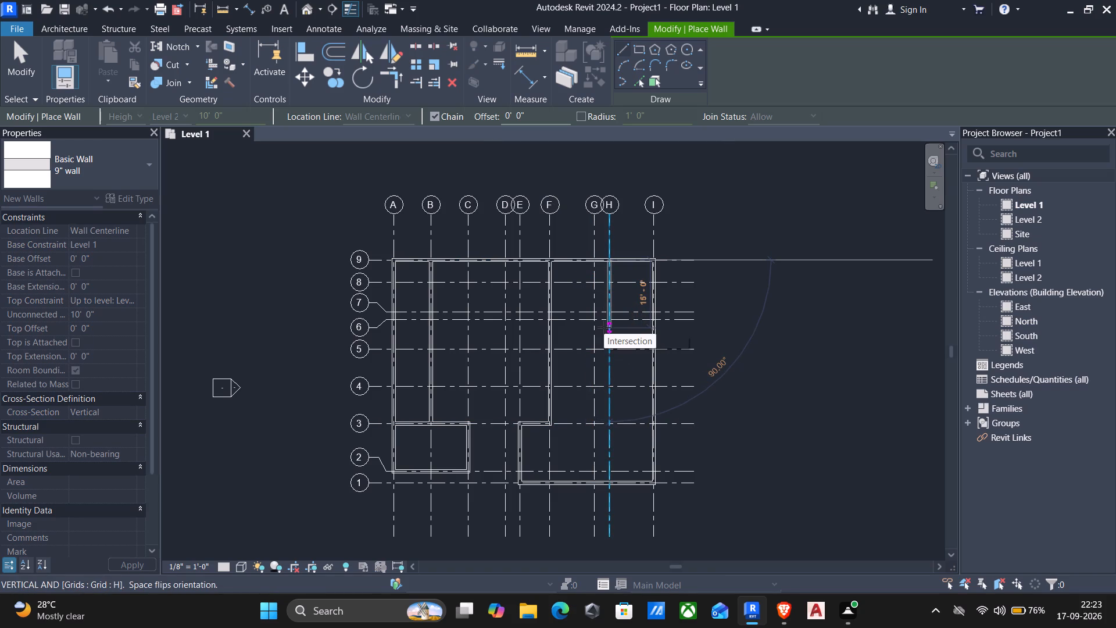
scroll(604, 327, "up", 2)
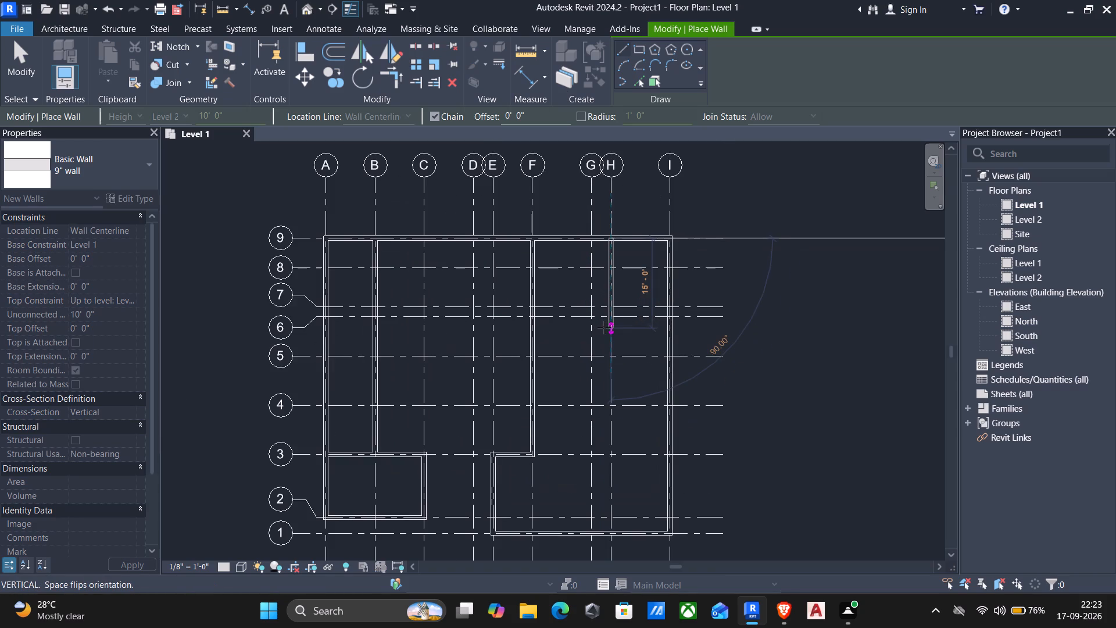
left_click(616, 301)
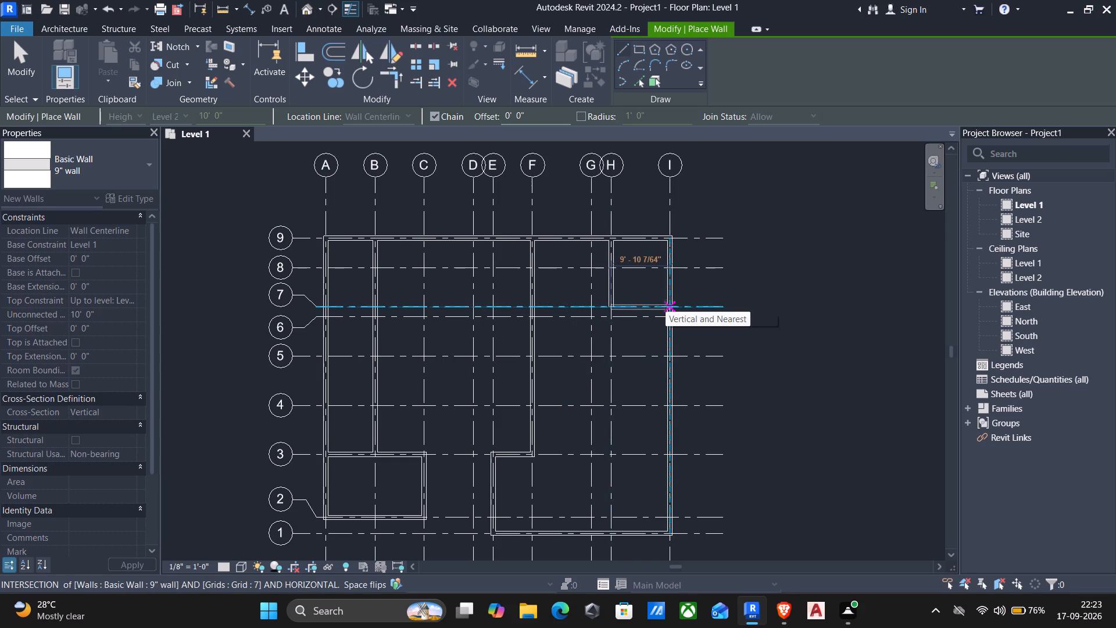
left_click(666, 305)
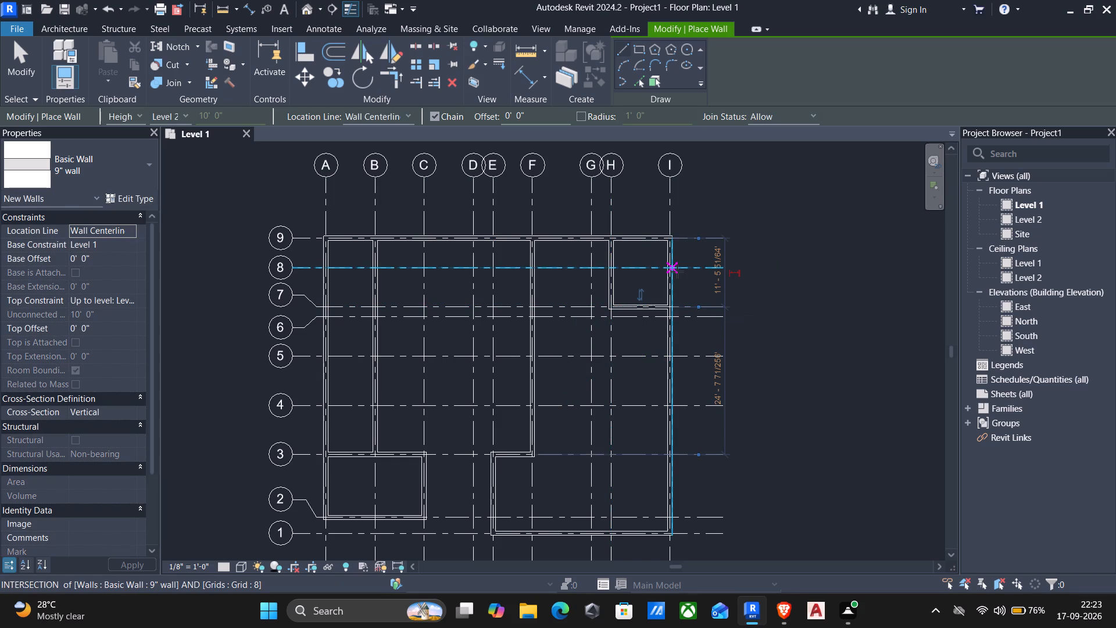
key("Escape")
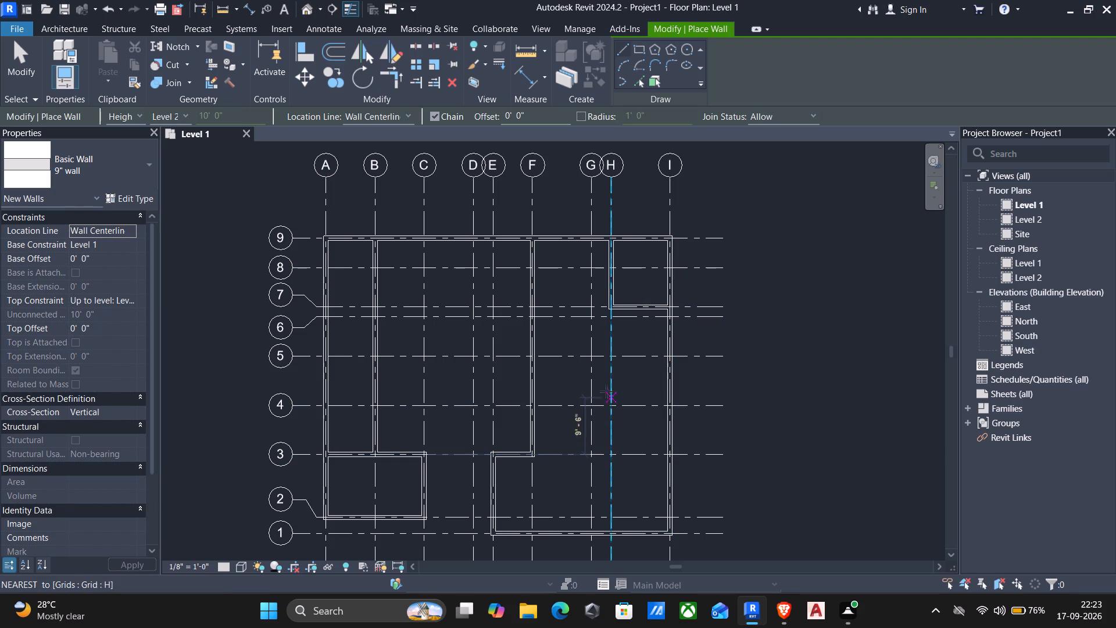
Draw a 9" wall along grid 5 from grid I to grid F and end the chain.
left_click(666, 354)
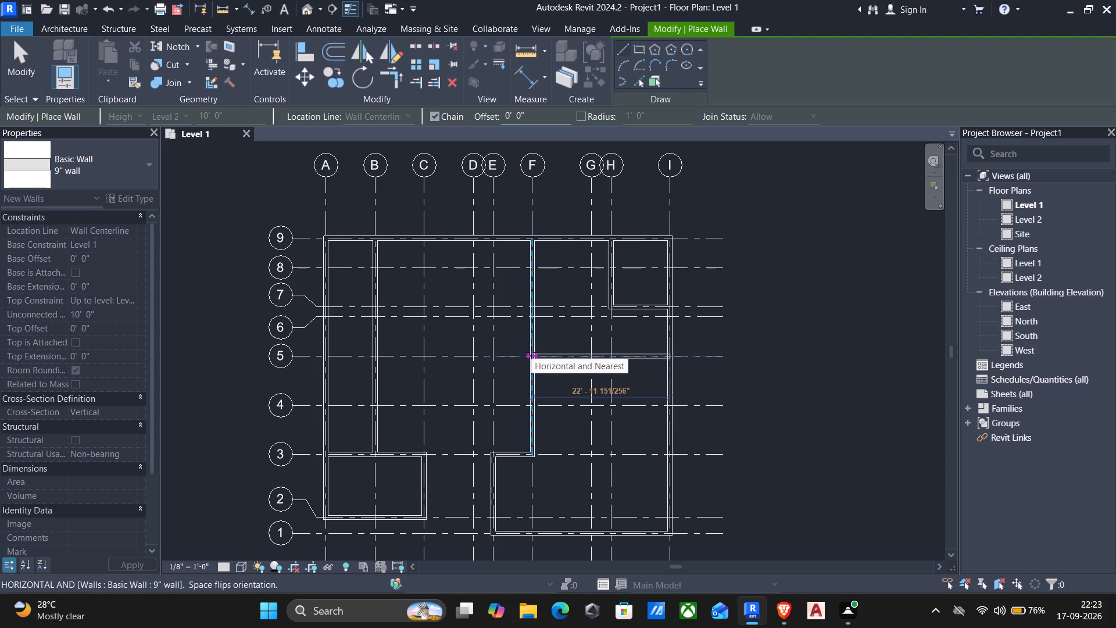
left_click(531, 352)
key("Escape")
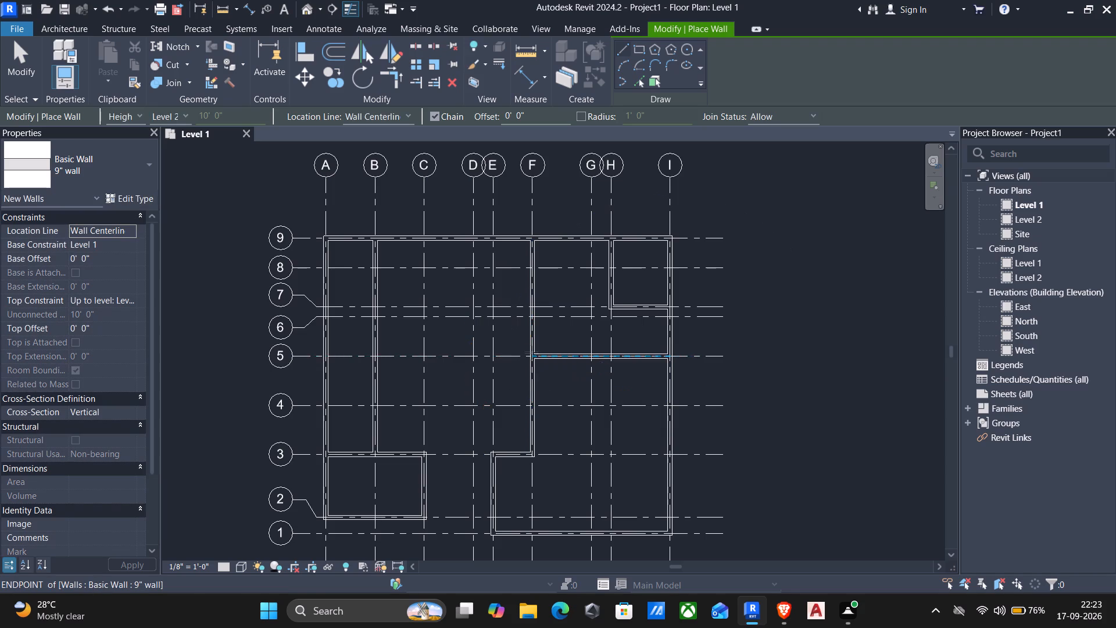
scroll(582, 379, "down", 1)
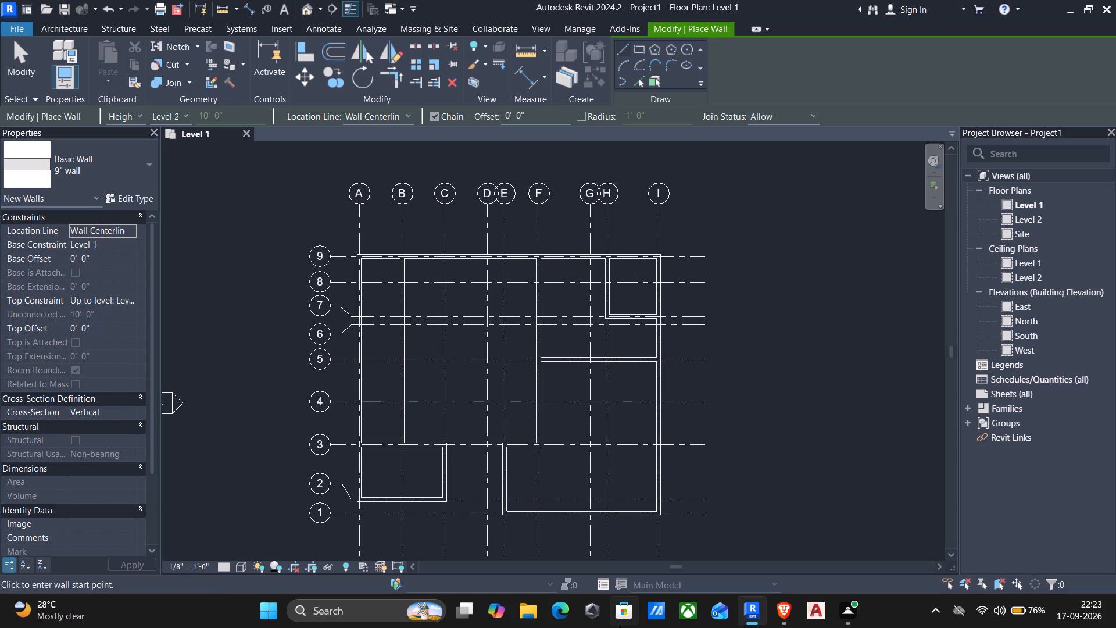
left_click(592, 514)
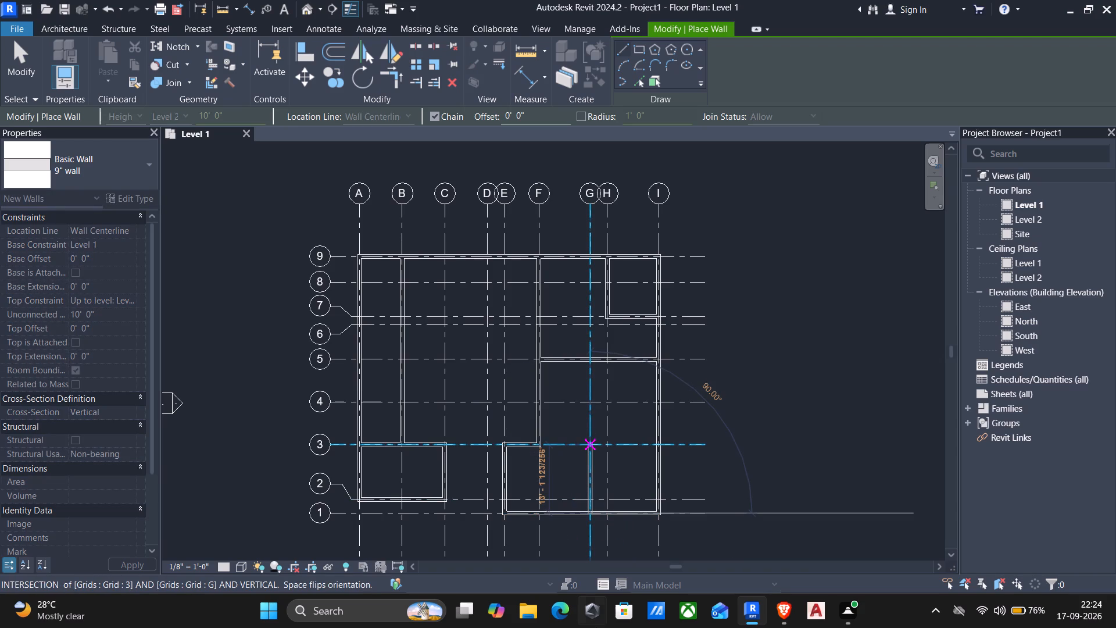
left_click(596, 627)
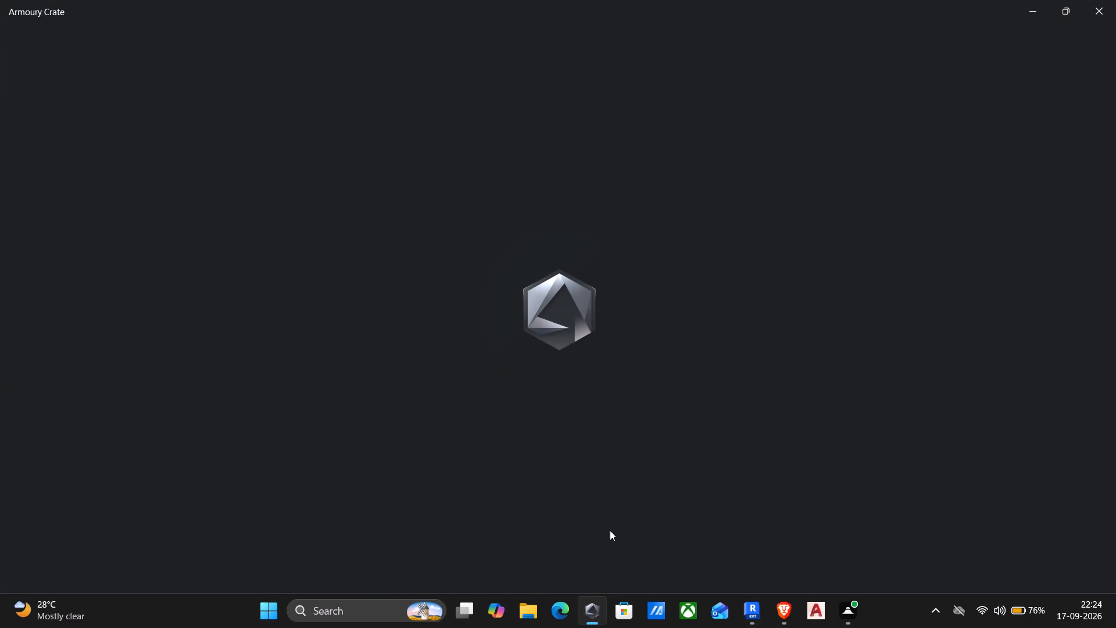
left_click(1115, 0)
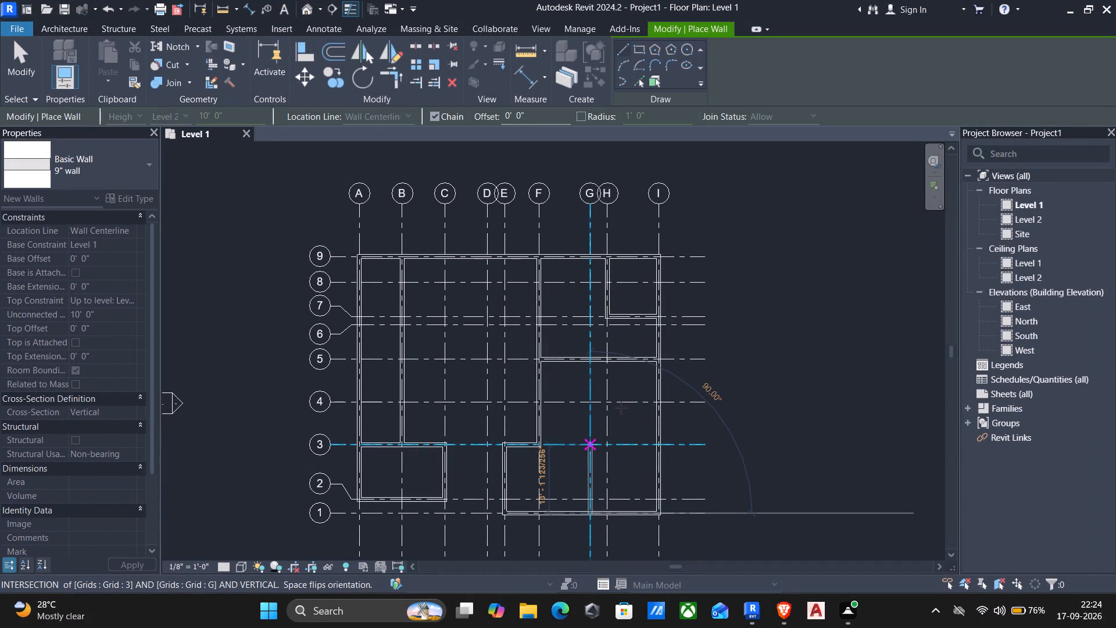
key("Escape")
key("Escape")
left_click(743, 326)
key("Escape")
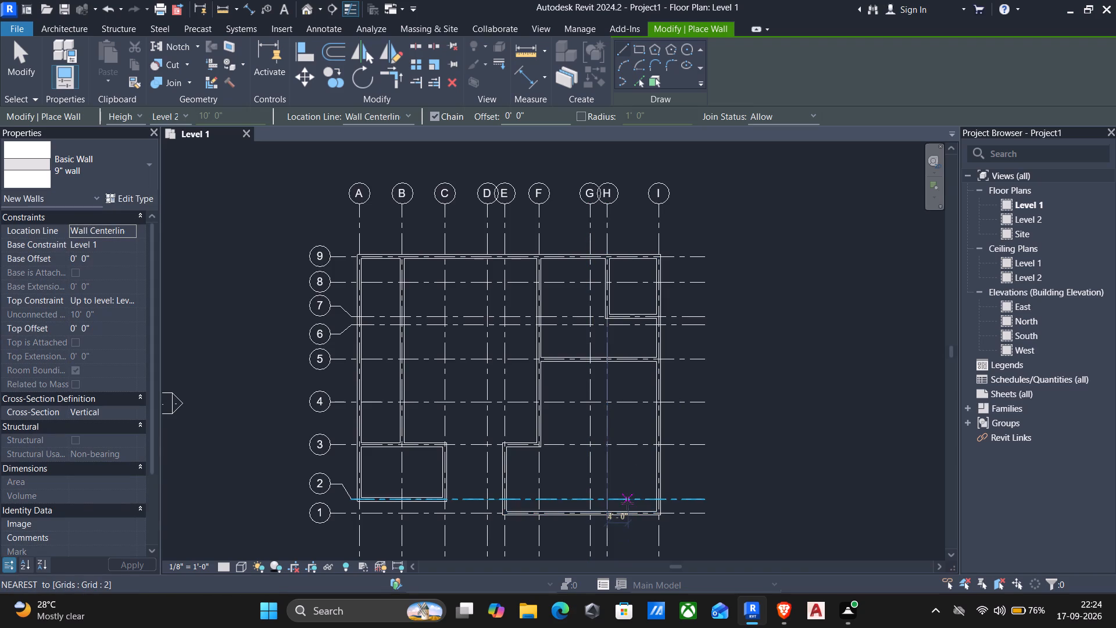
Draw 9" walls along grid G from the grid 1 wall to grid 3 and along grid 3 to grid F.
left_click_drag(591, 509, 591, 495)
left_click(588, 444)
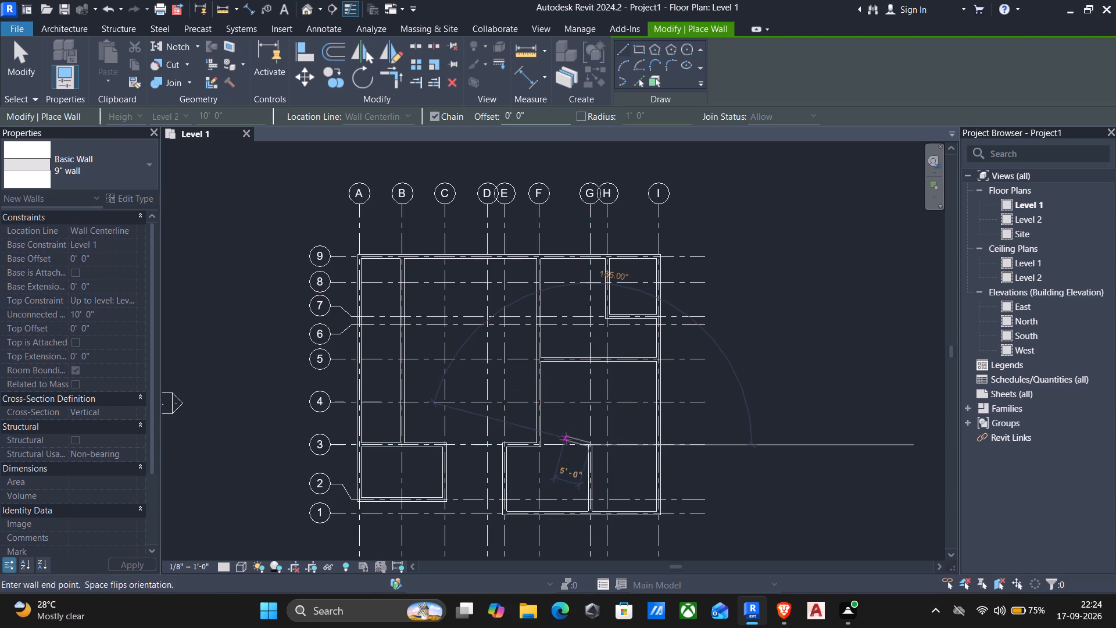
left_click(541, 444)
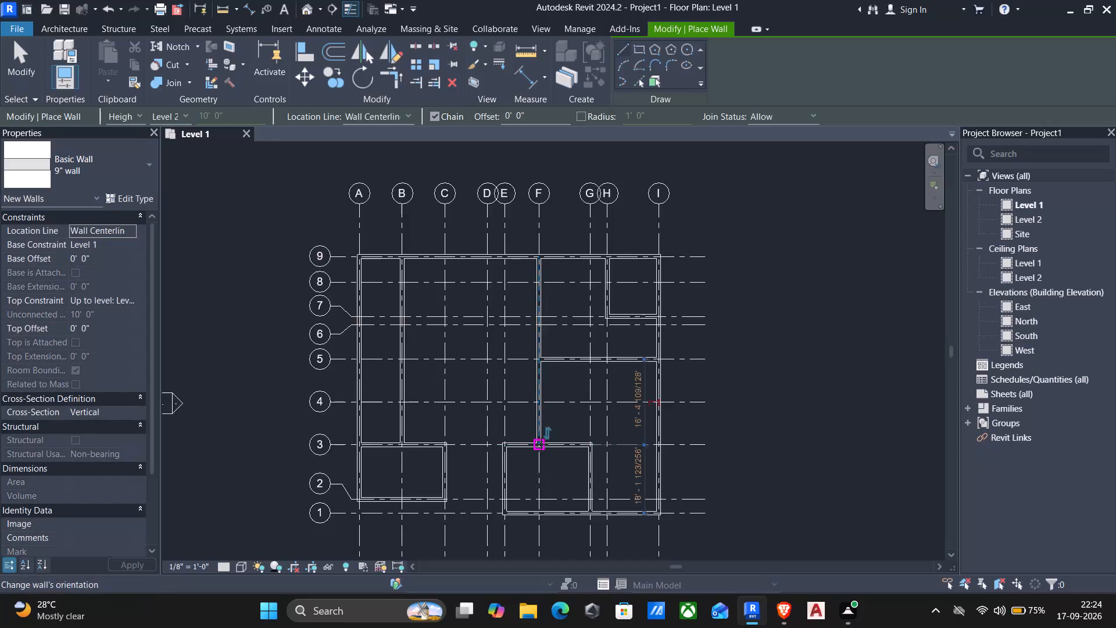
key("Escape")
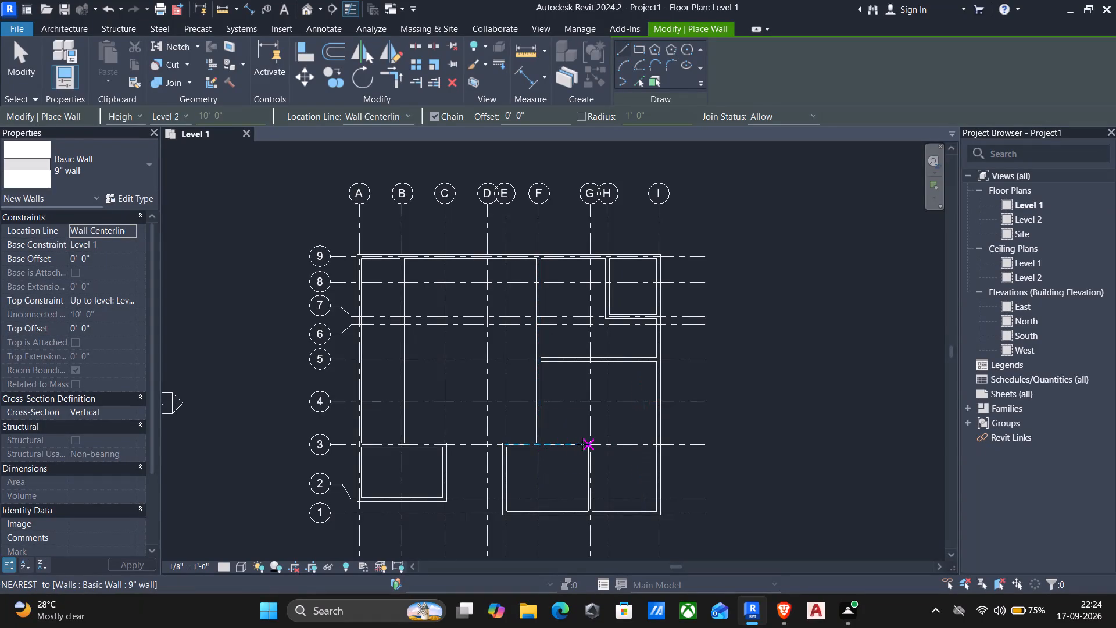
Draw a 9" wall along grid 3 from grid G to the grid I wall and end the chain.
left_click(586, 443)
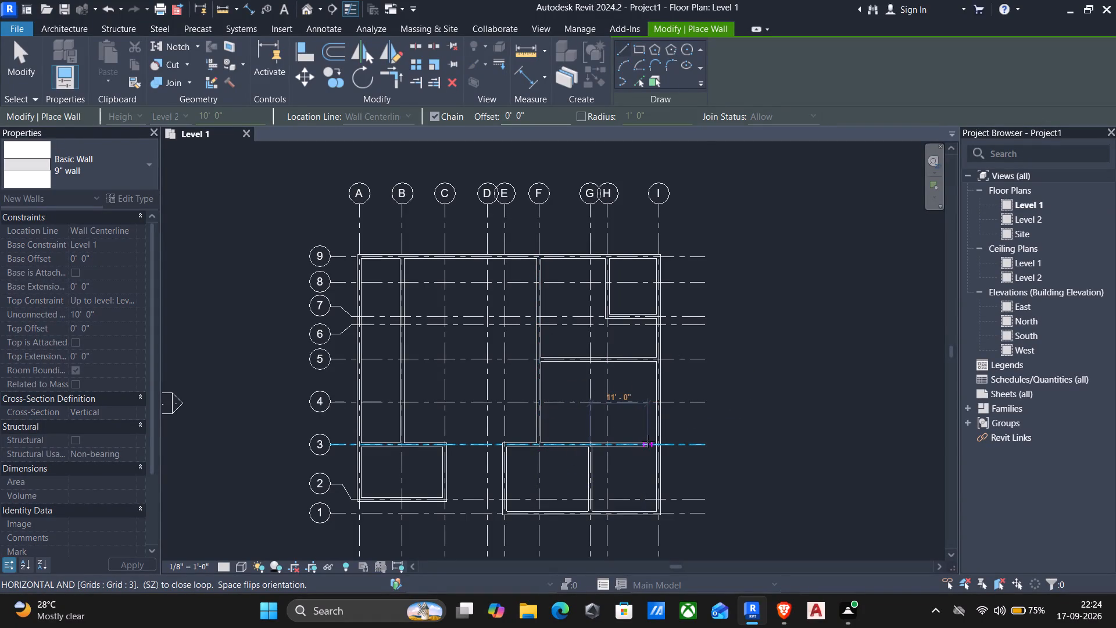
left_click(650, 440)
key("Escape")
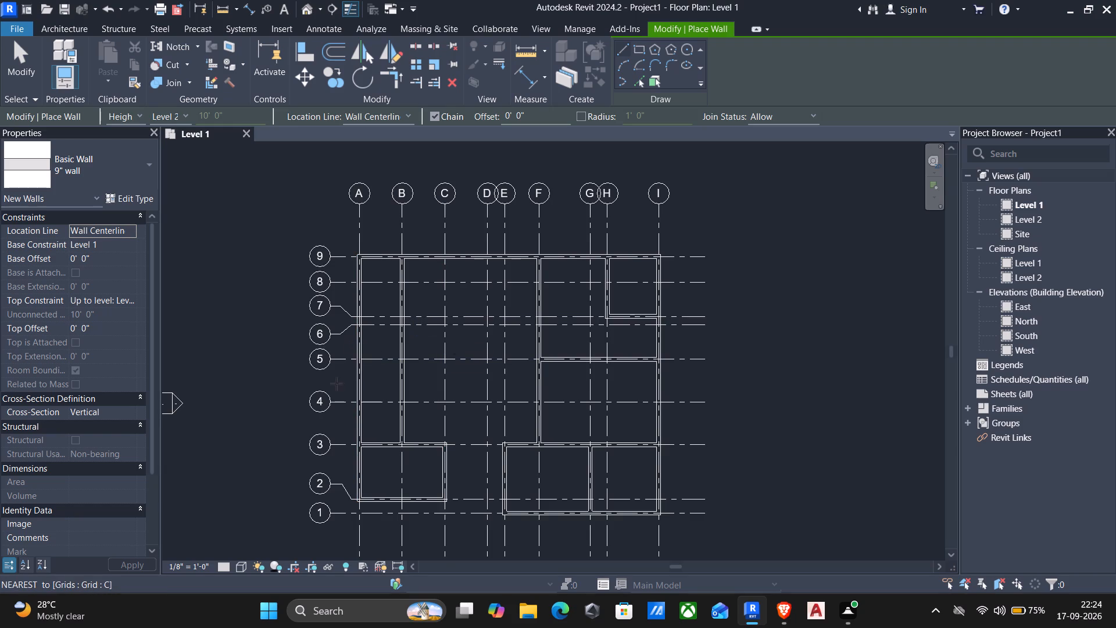
Draw a 9" wall along grid 5 from the grid B wall to the grid F wall and exit the Wall command.
scroll(362, 361, "up", 3)
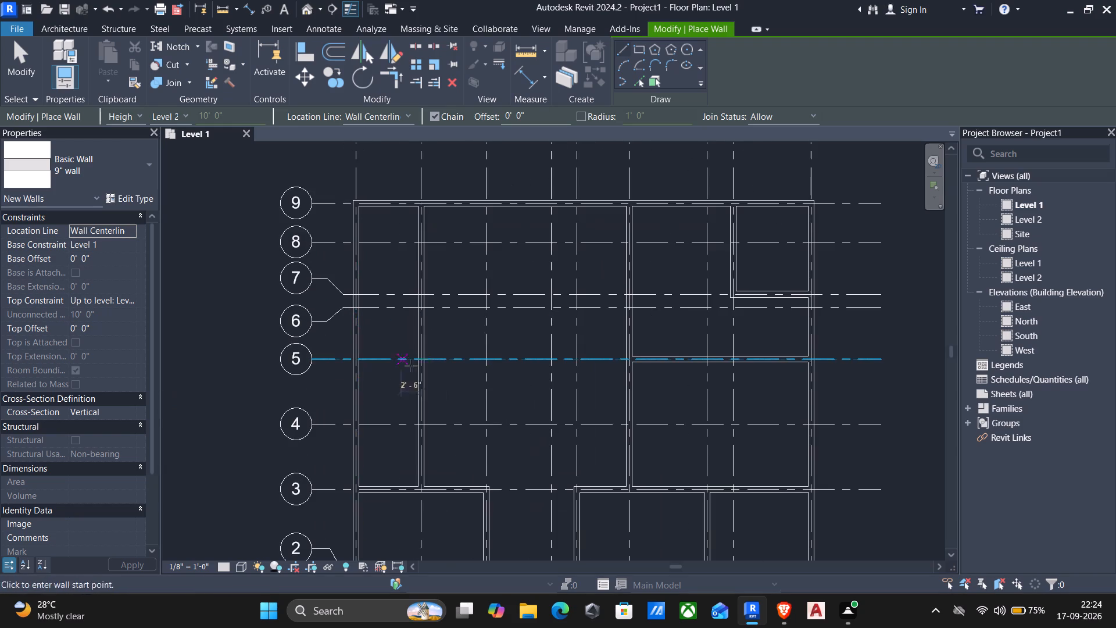
left_click(424, 359)
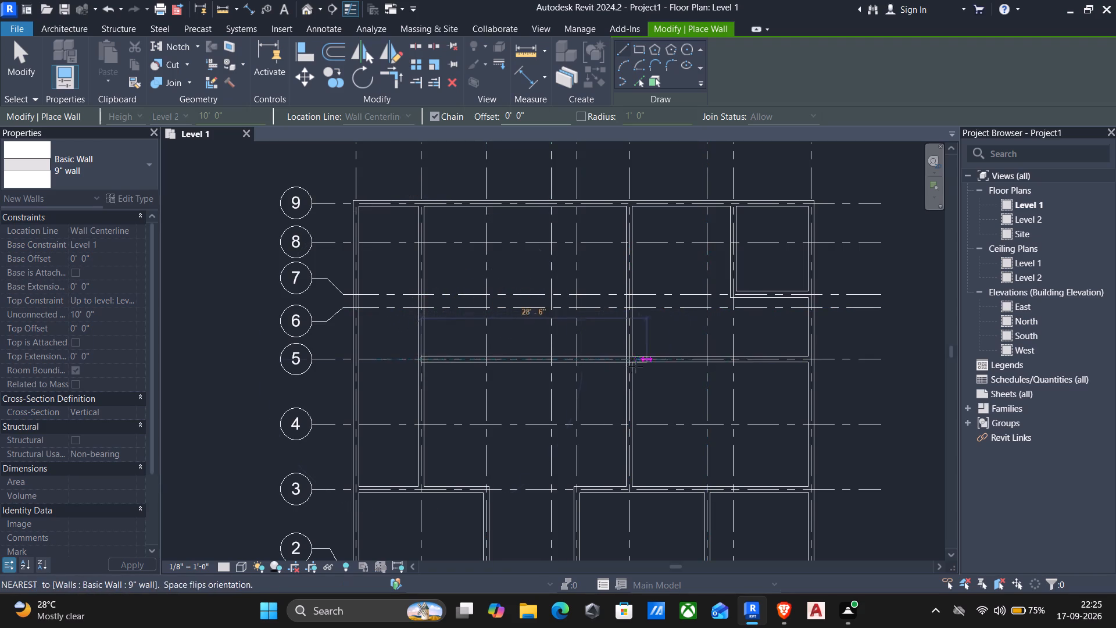
left_click(621, 363)
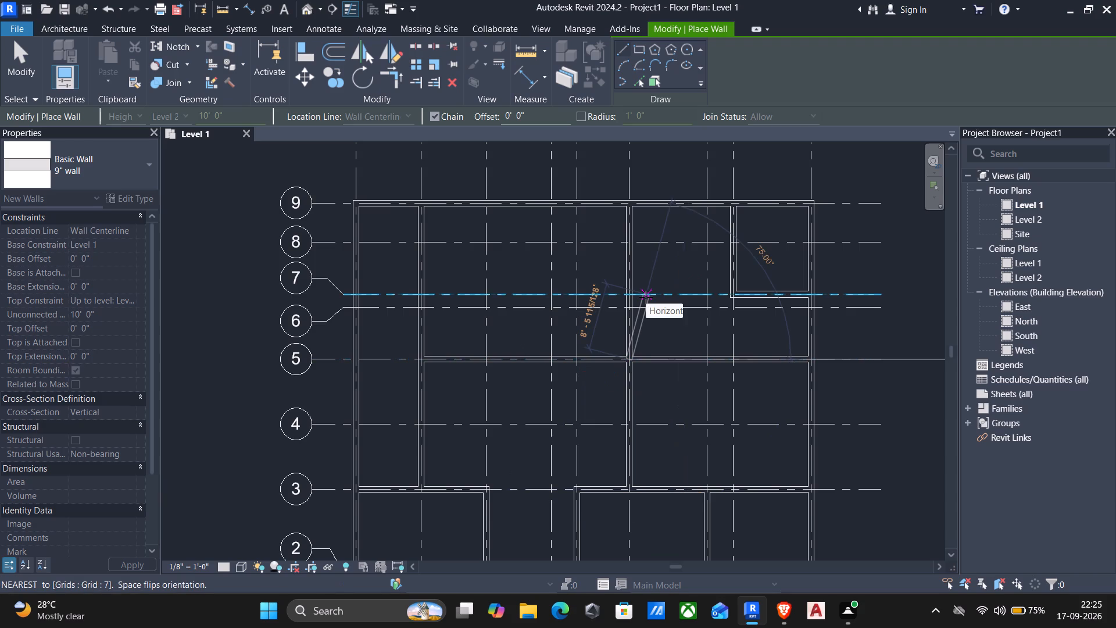
key("Escape")
key("Escape")
Shorten the grid 5 wall starting at grid B so that its free end stops at grid E.
left_click(611, 354)
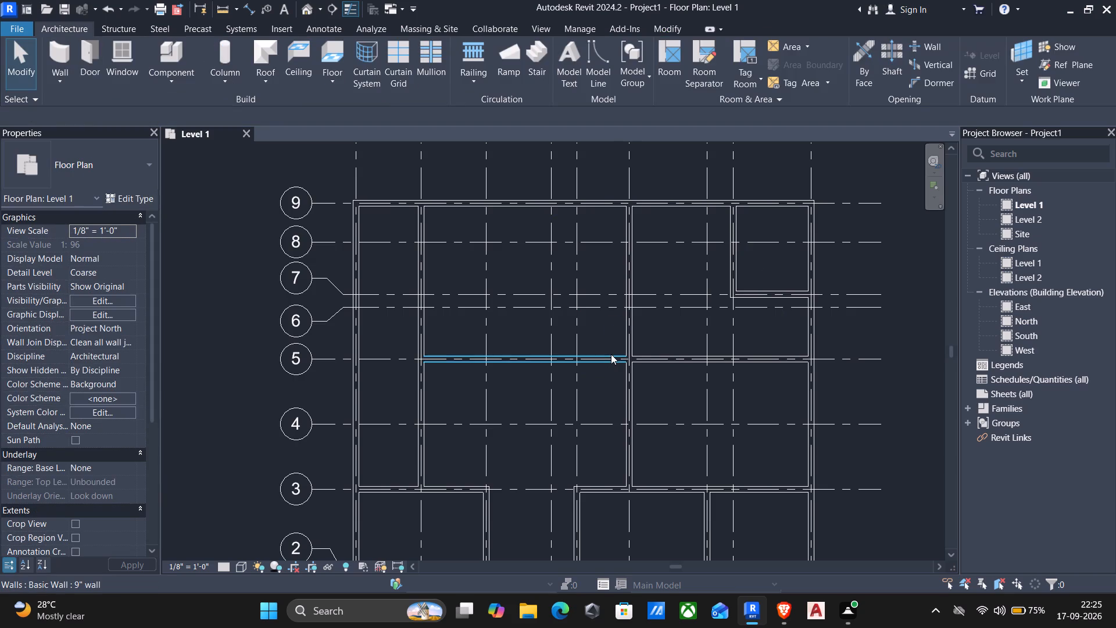
left_click_drag(626, 358, 596, 370)
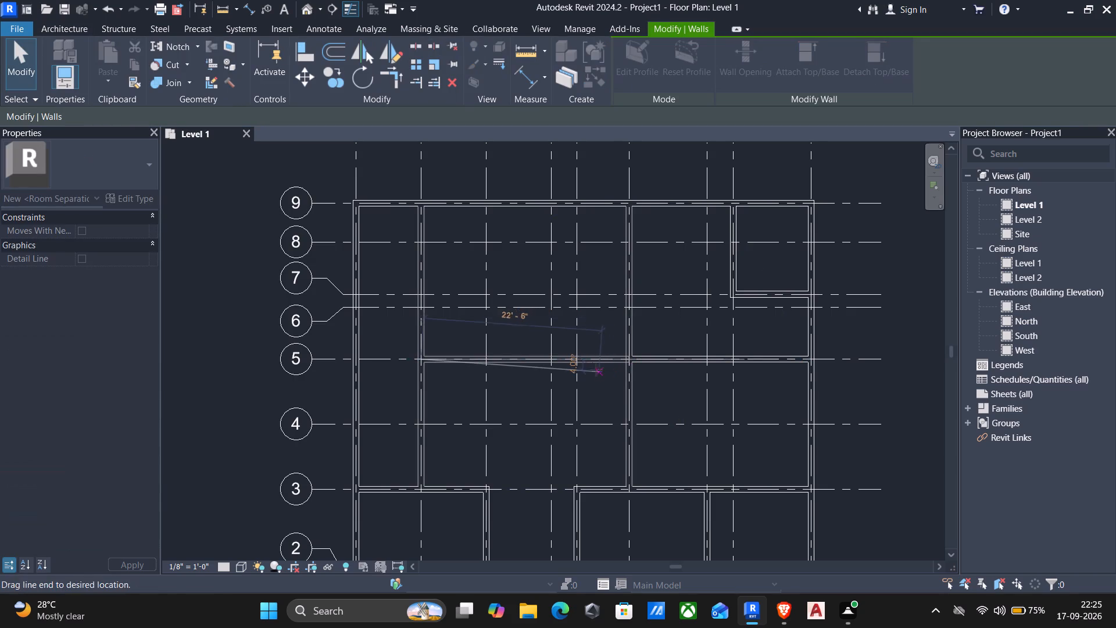
left_click_drag(596, 370, 582, 363)
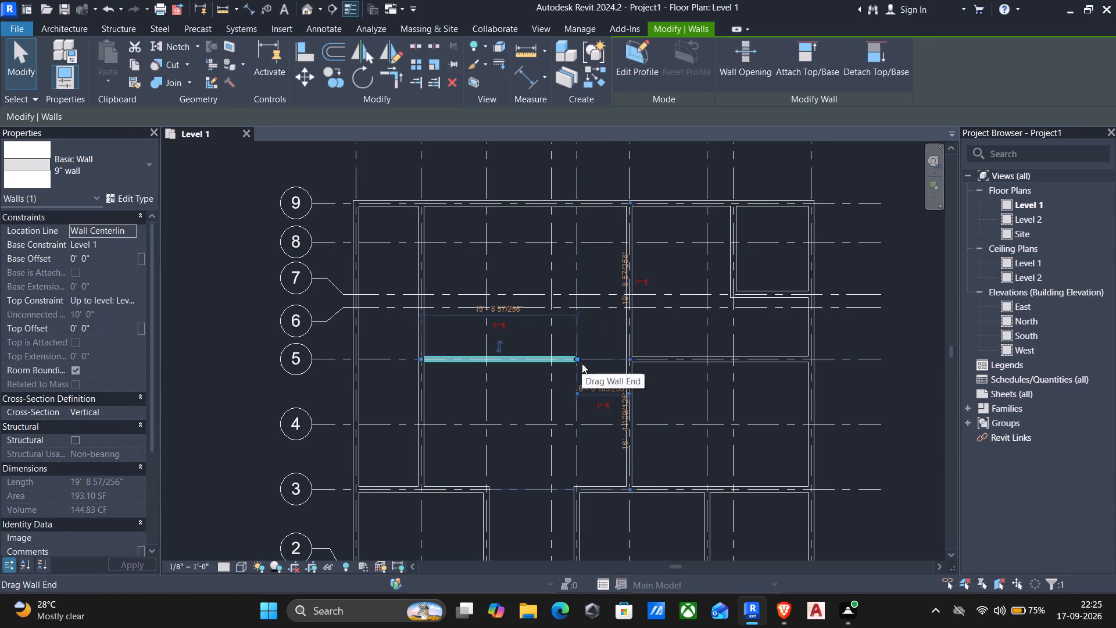
key("Escape")
Extend the grid E wall from grid 3 up to the end of the grid 5 wall.
left_click(573, 498)
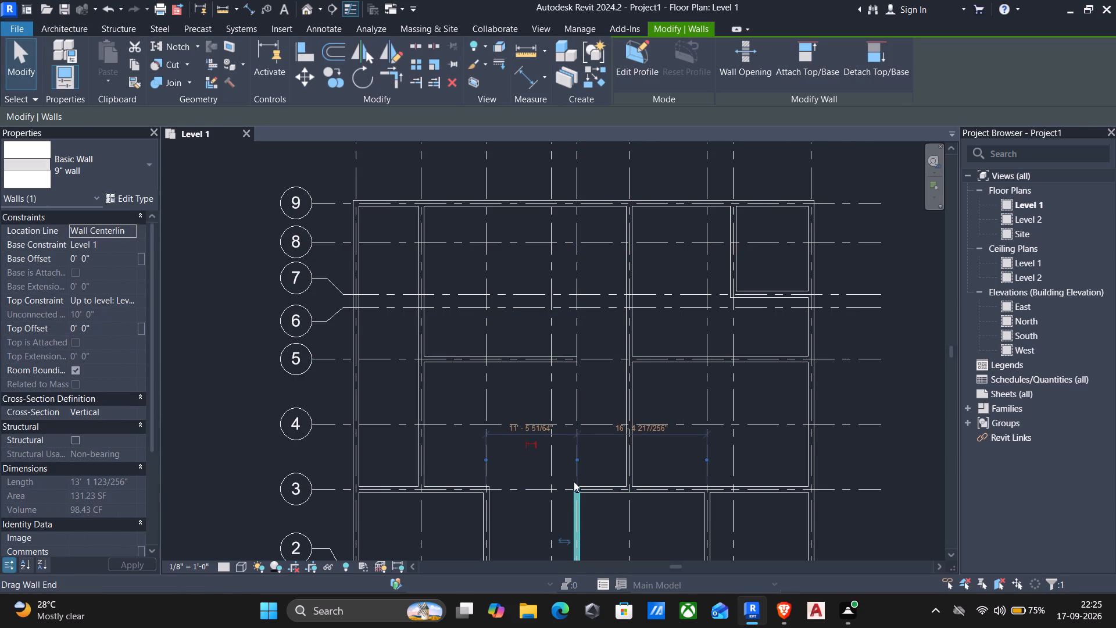
left_click_drag(574, 486, 578, 415)
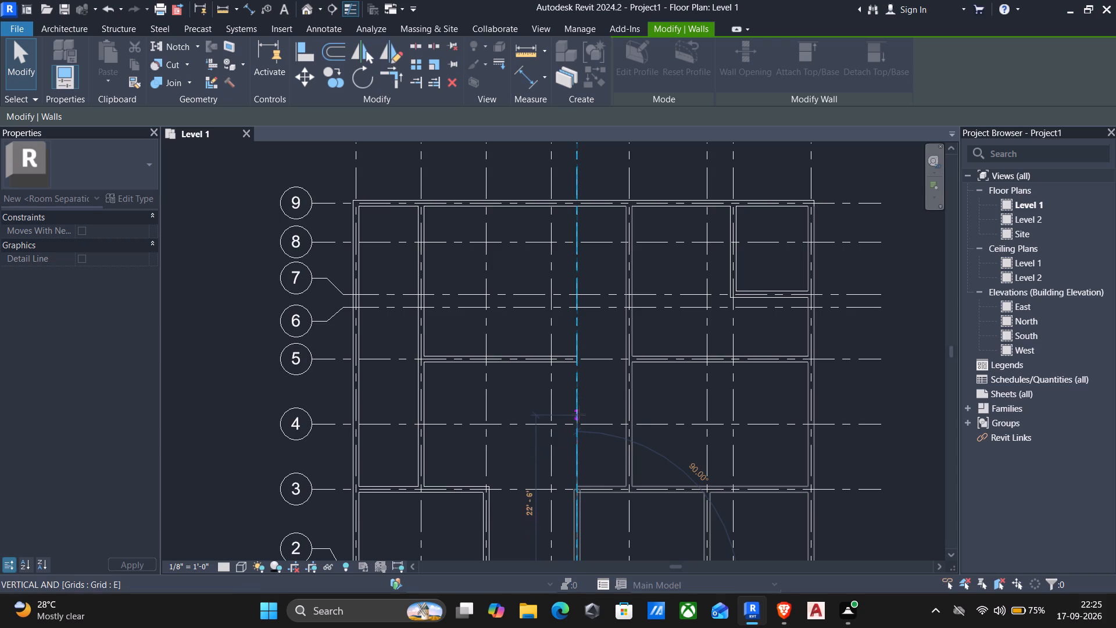
left_click_drag(578, 415, 582, 354)
key("Escape")
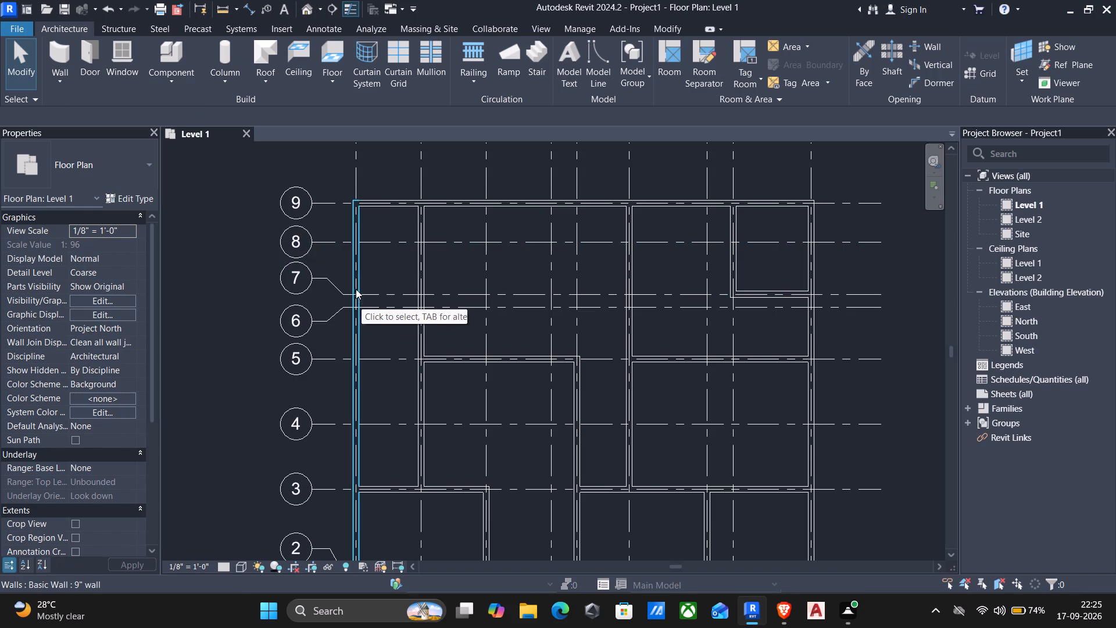
Use Create Similar on the grid A wall to draw a 9" wall along grid 6 from grid A to grid F.
scroll(306, 140, "up", 1)
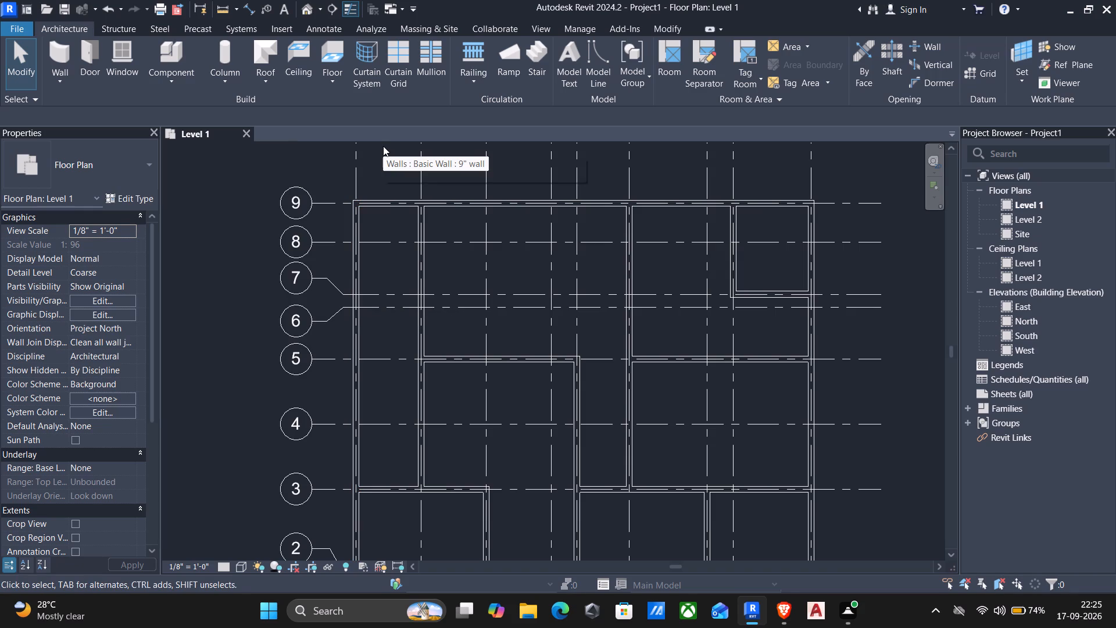
left_click(352, 344)
type("cs")
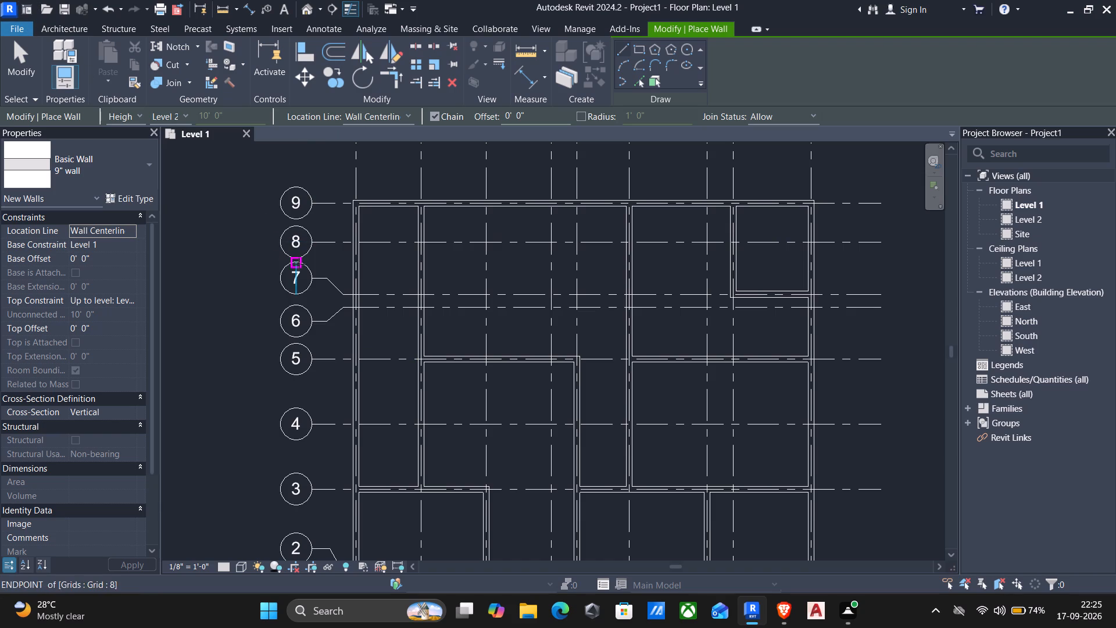
left_click(357, 305)
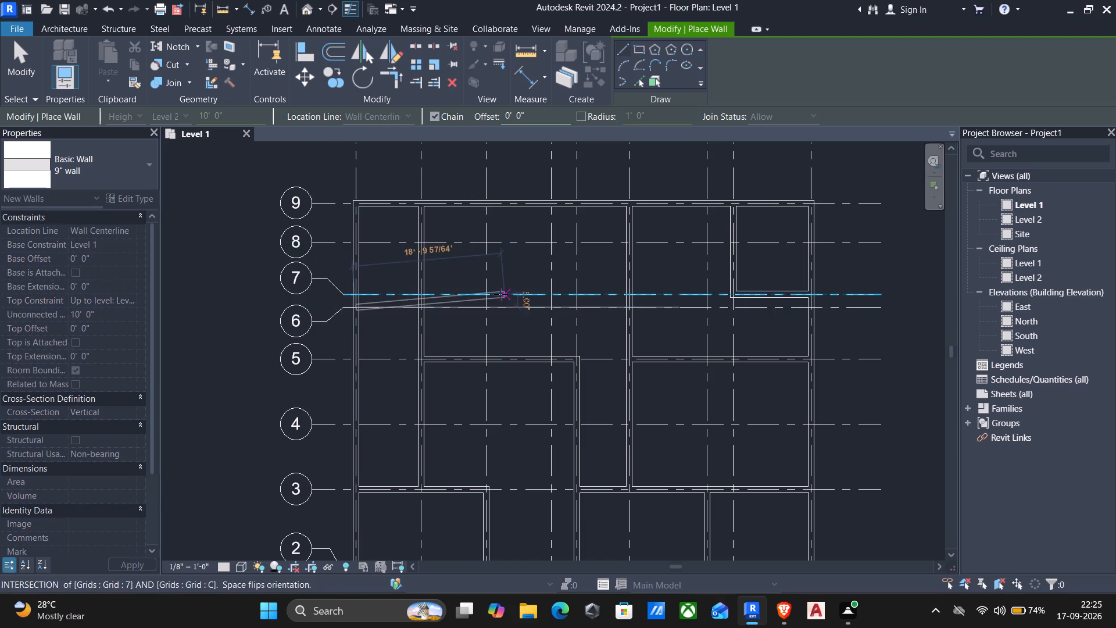
left_click(634, 304)
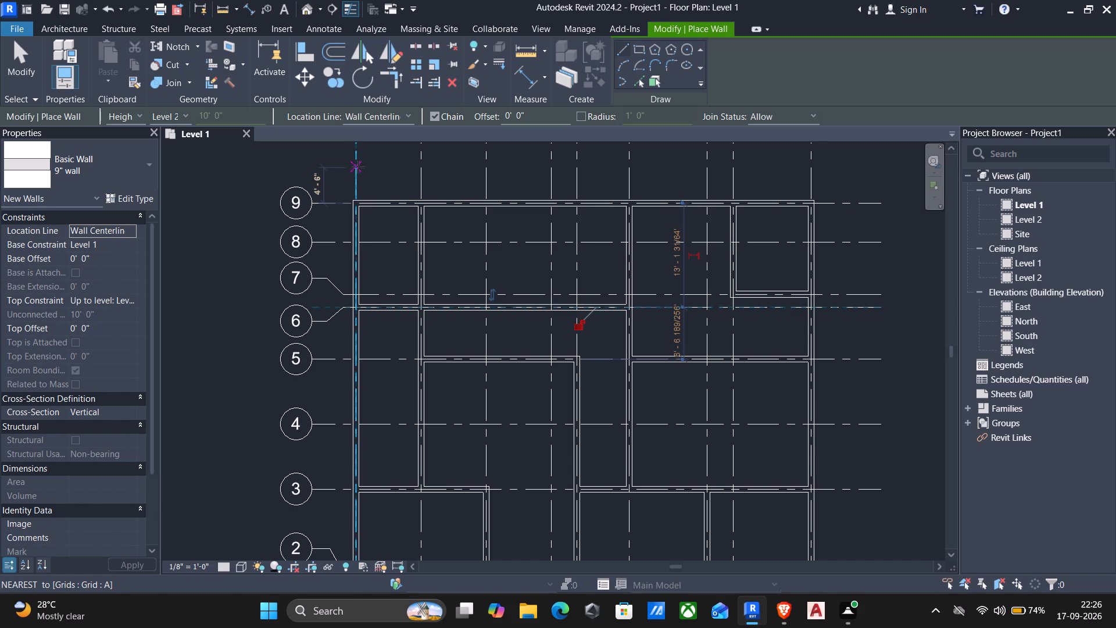
Draw a 9" wall along grid D from the grid 9 wall to the grid 6 wall and exit the Wall command.
middle_click_drag(359, 173, 362, 226)
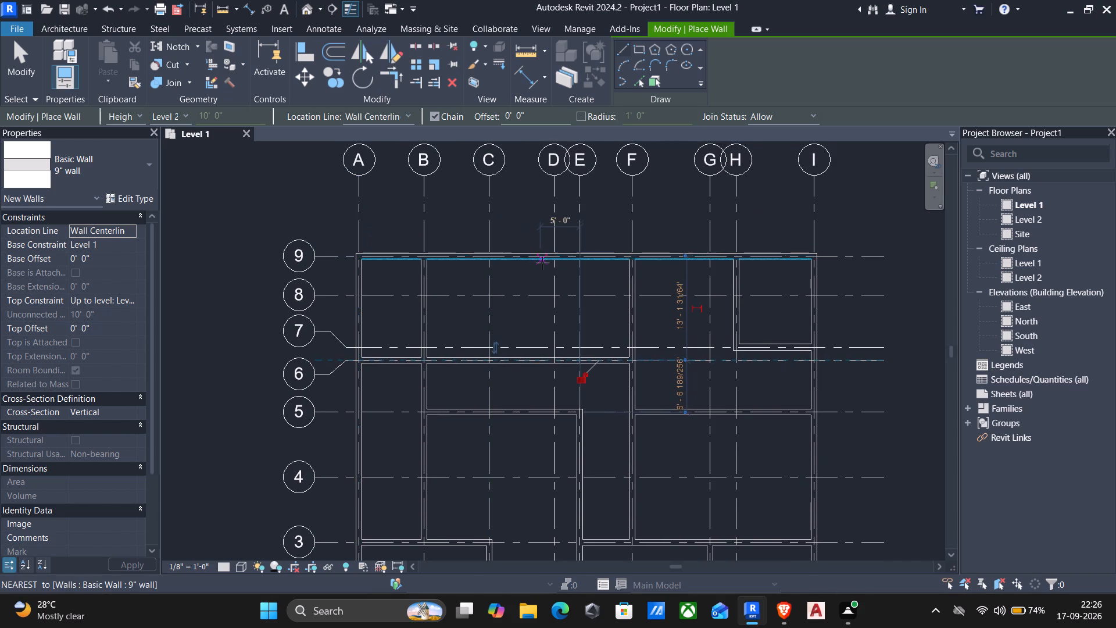
left_click(552, 256)
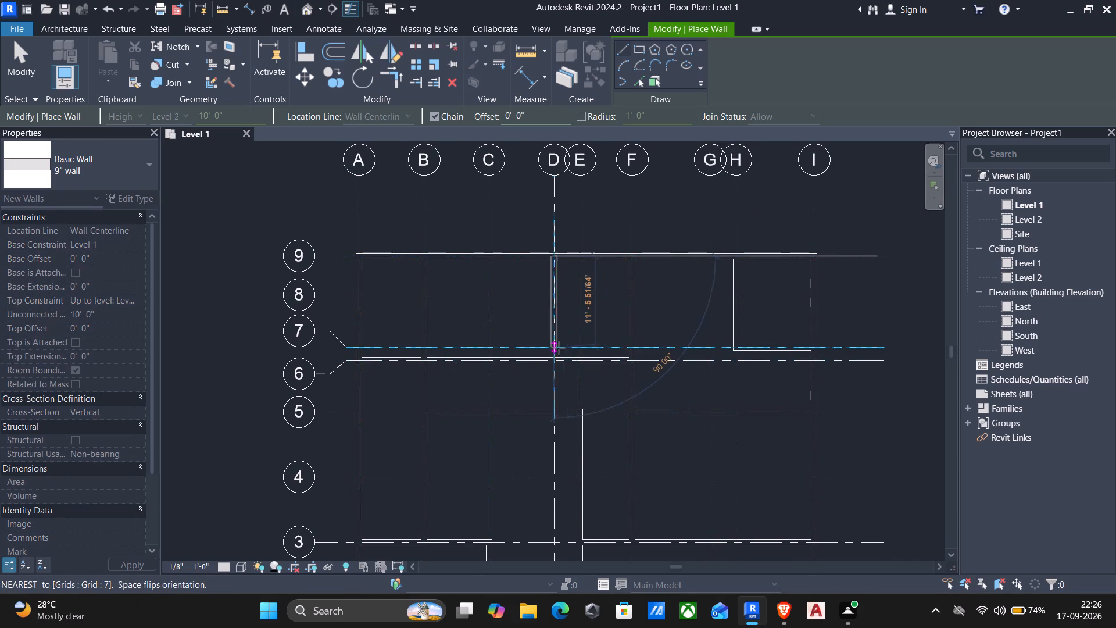
left_click(553, 356)
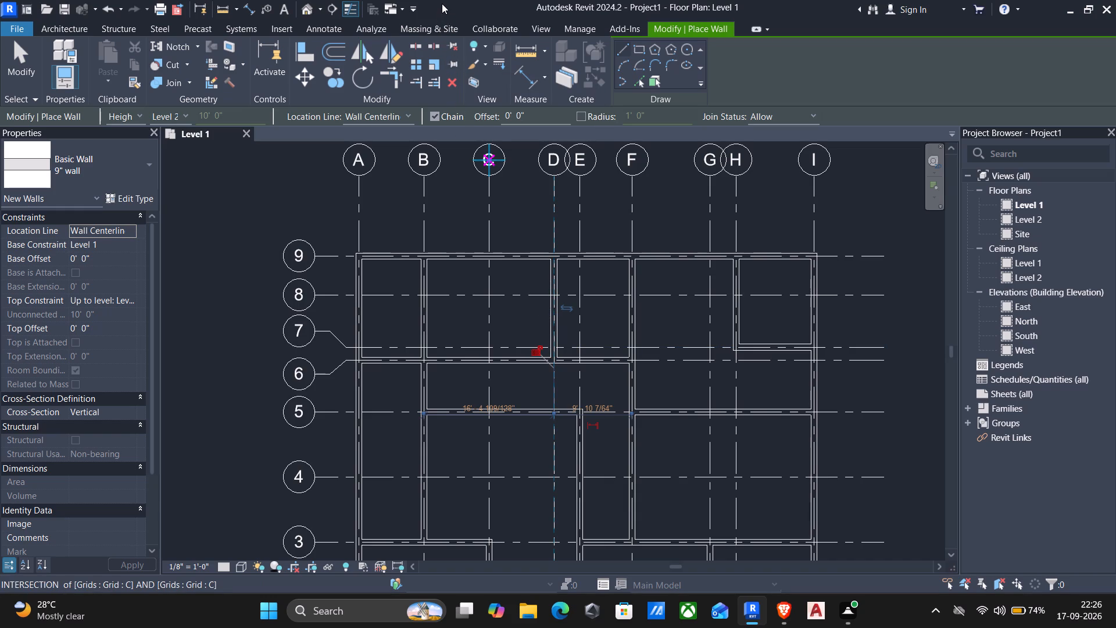
key("Escape")
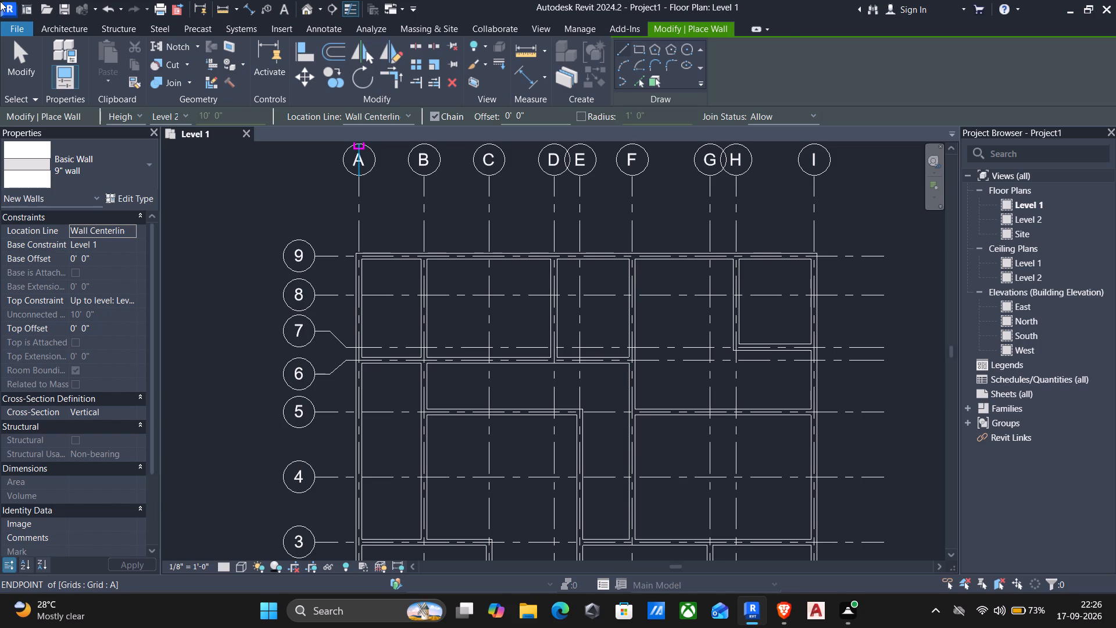
key("Escape")
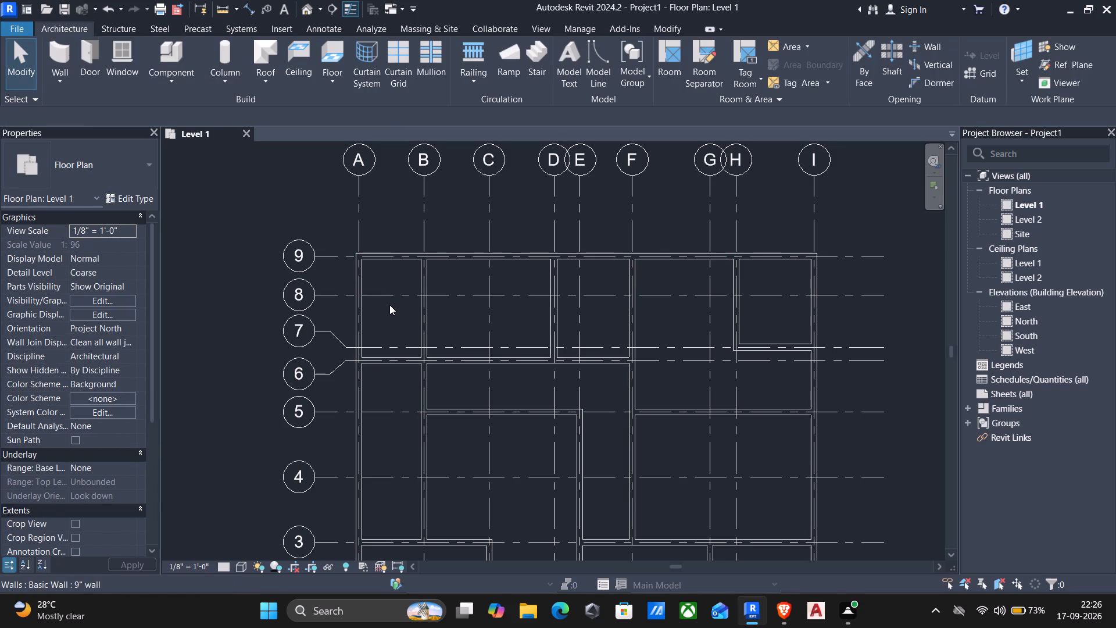
Use Create Similar on grid 8 to start the Grid command and set its offset to 2000 mm.
left_click(381, 296)
type("cs")
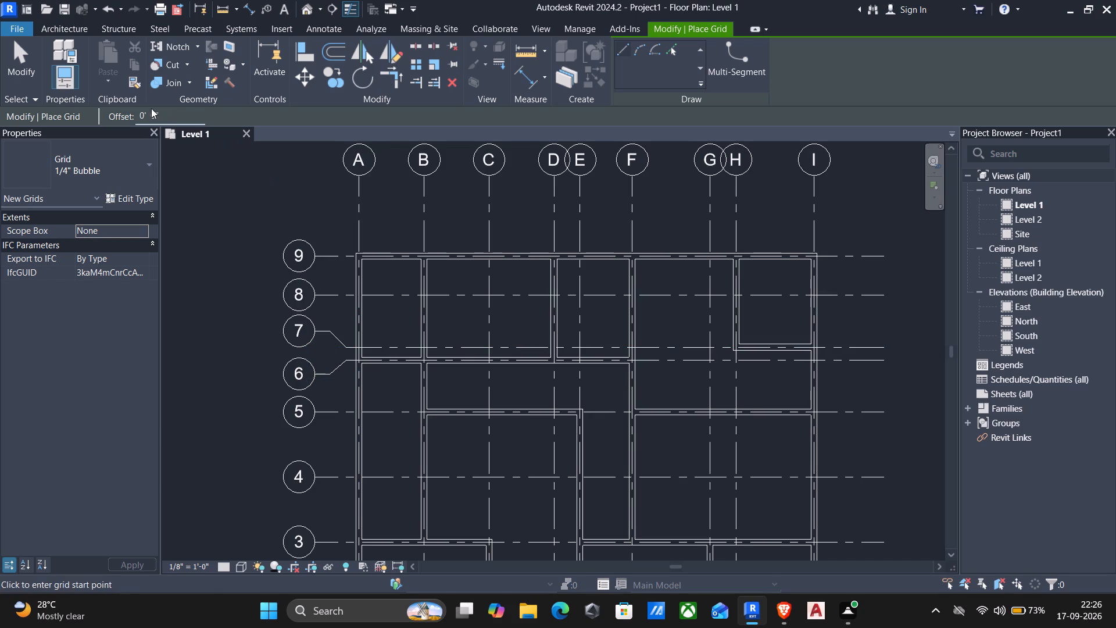
left_click_drag(170, 117, 0, 110)
type("2000")
type("mm")
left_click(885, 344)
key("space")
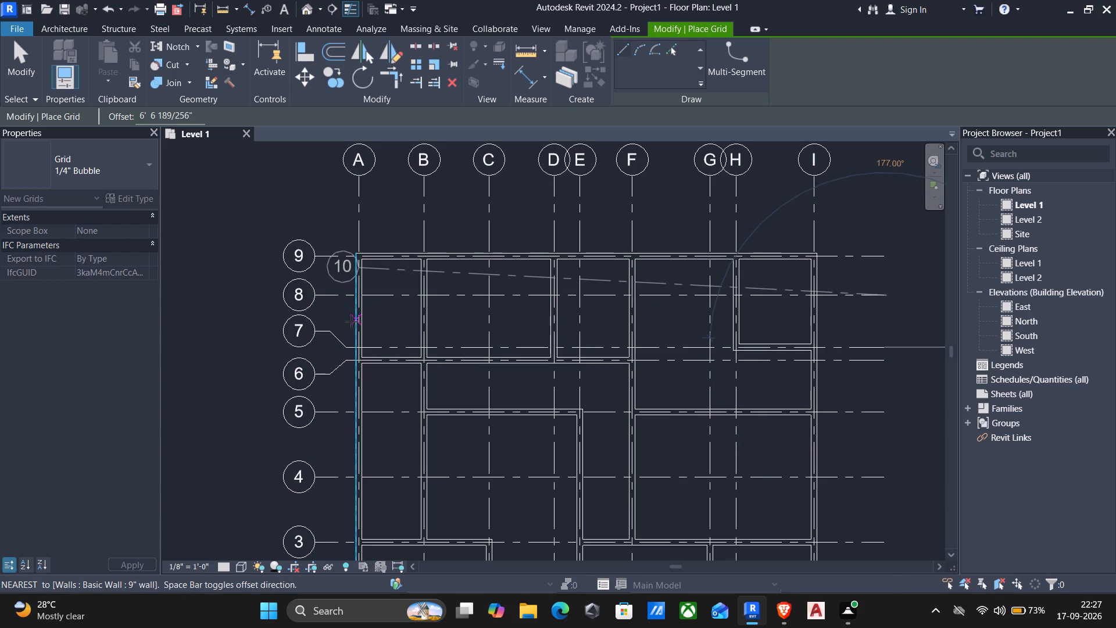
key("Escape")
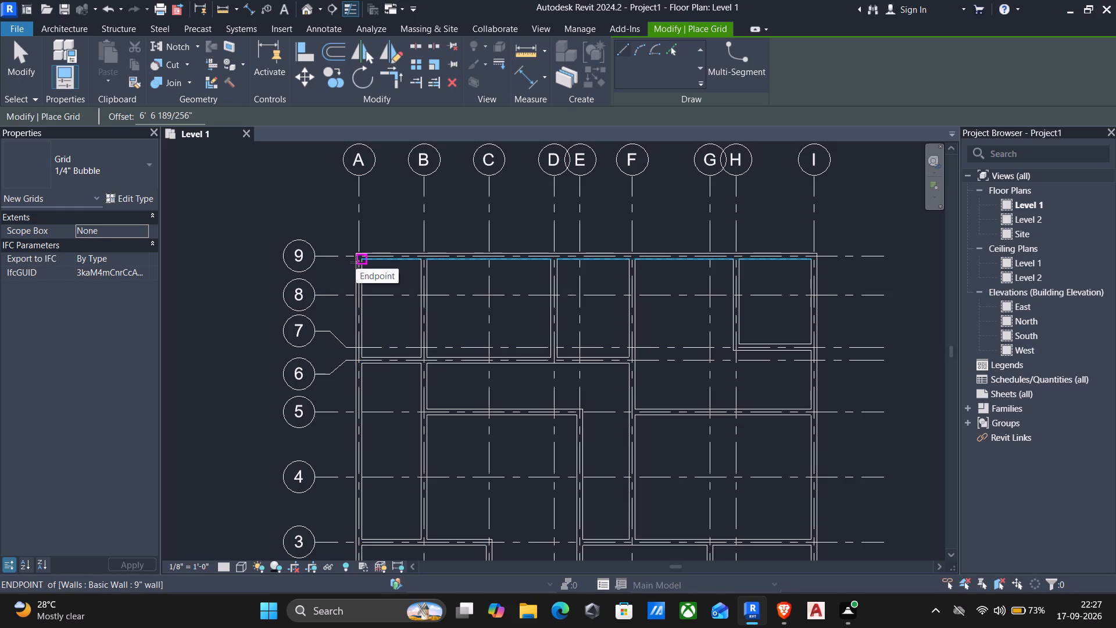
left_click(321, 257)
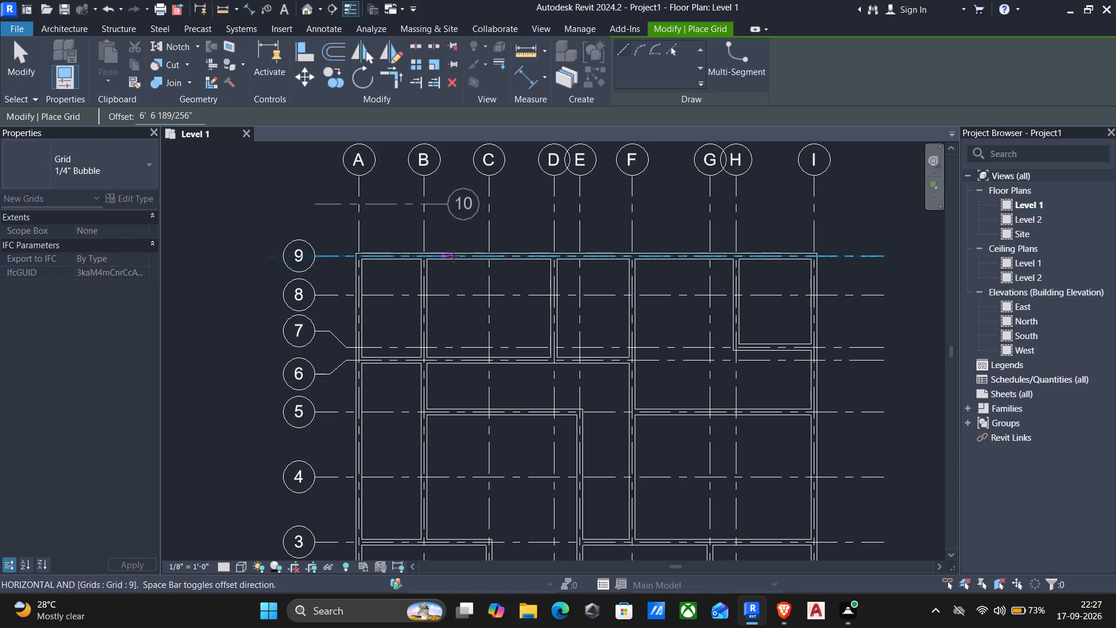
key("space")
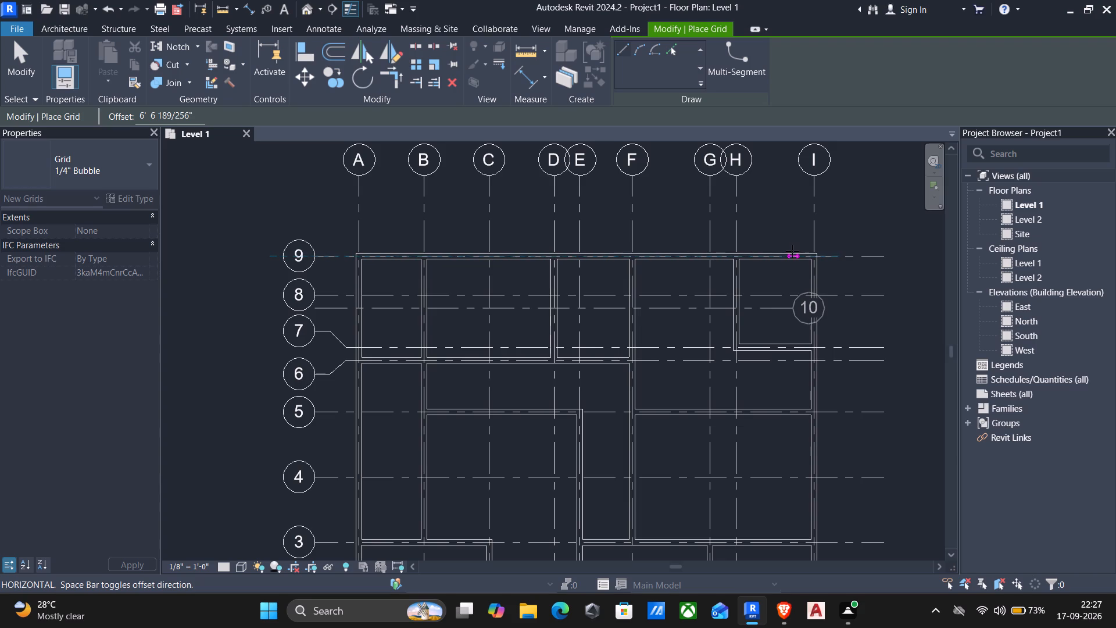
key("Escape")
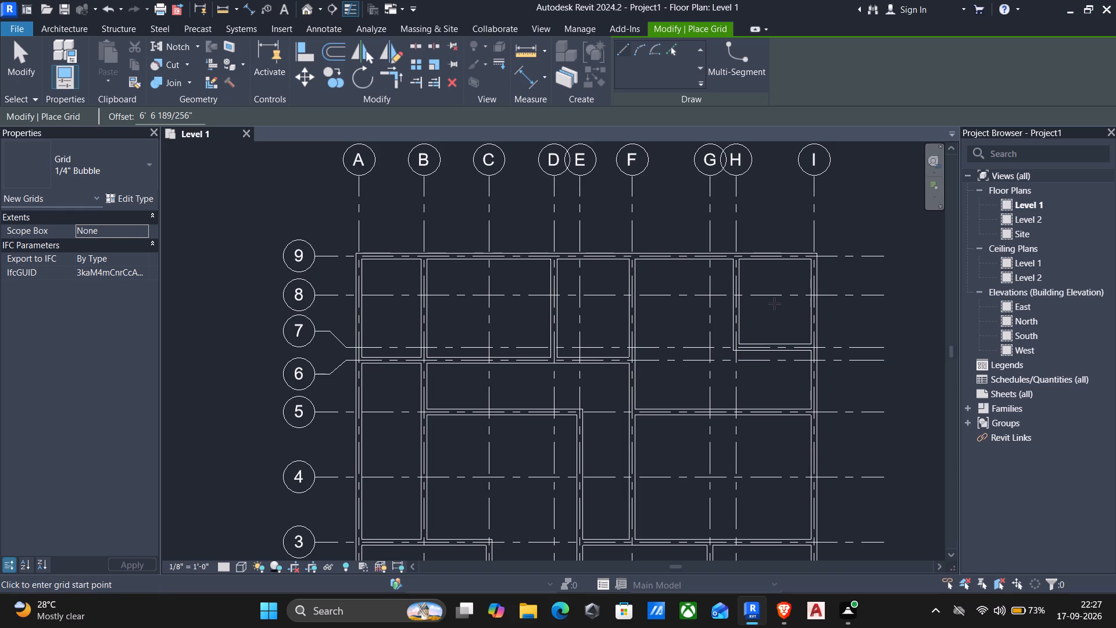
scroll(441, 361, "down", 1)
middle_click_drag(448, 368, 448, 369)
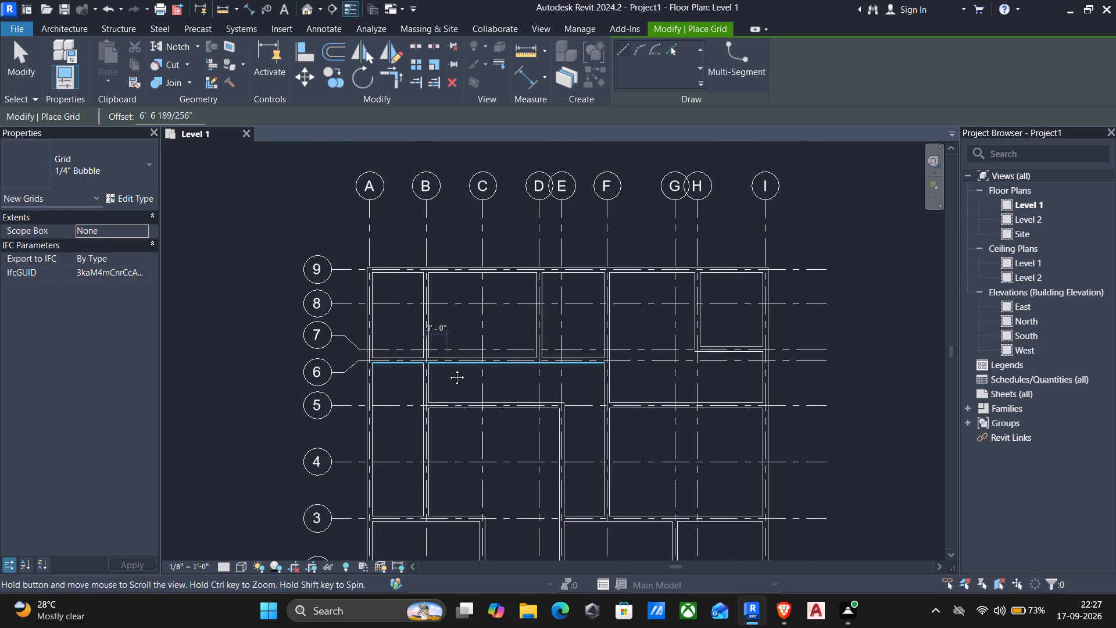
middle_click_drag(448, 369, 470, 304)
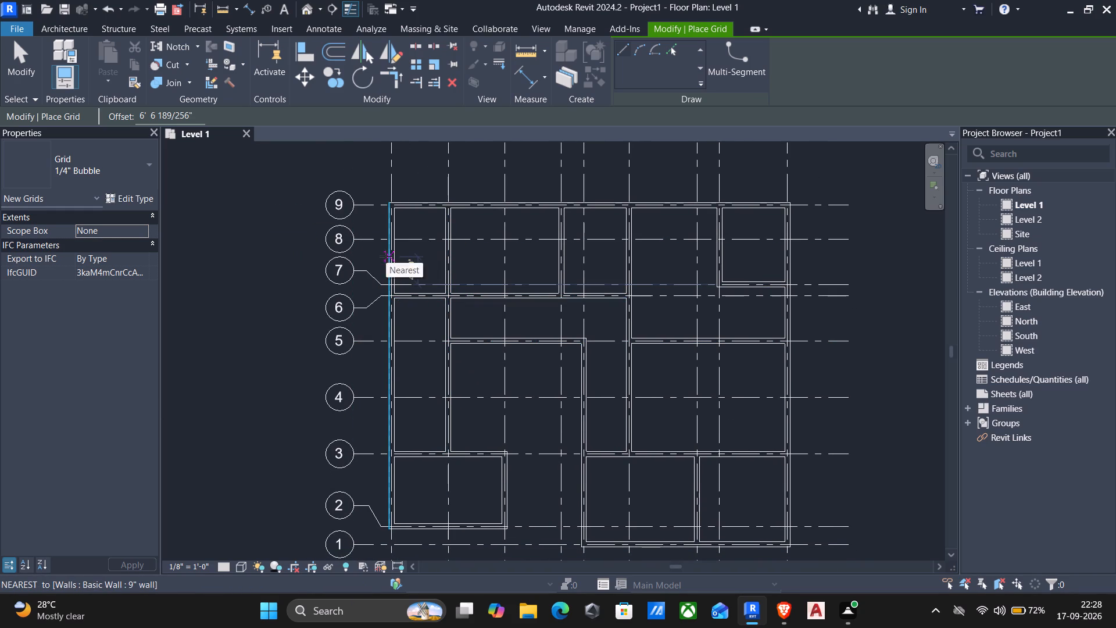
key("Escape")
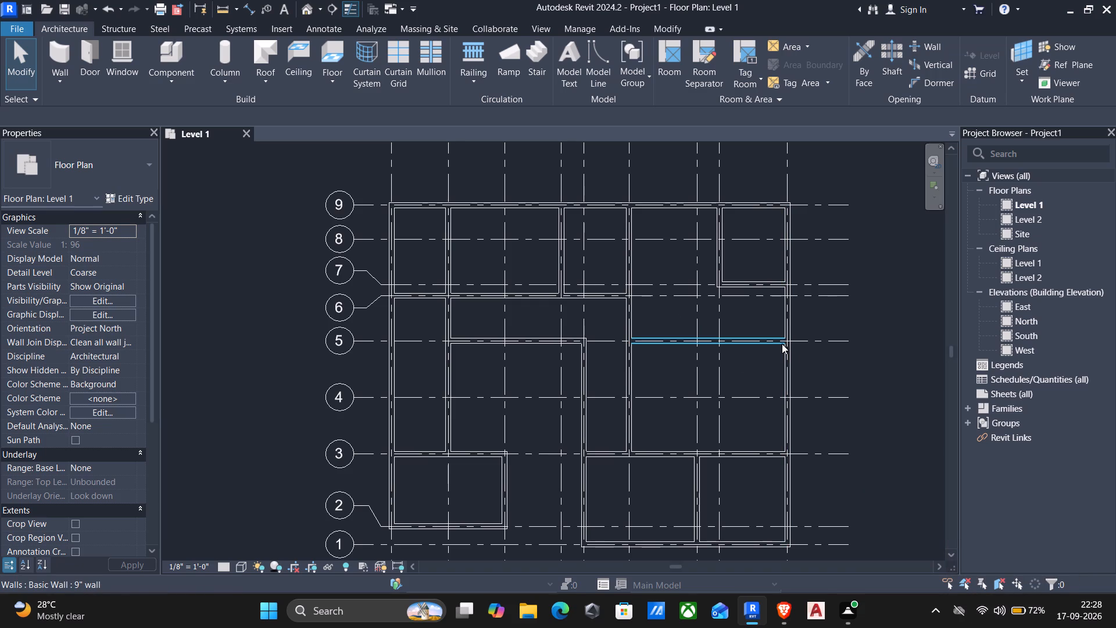
Use Create Similar on grid 5 to start the Grid command.
scroll(695, 315, "down", 2)
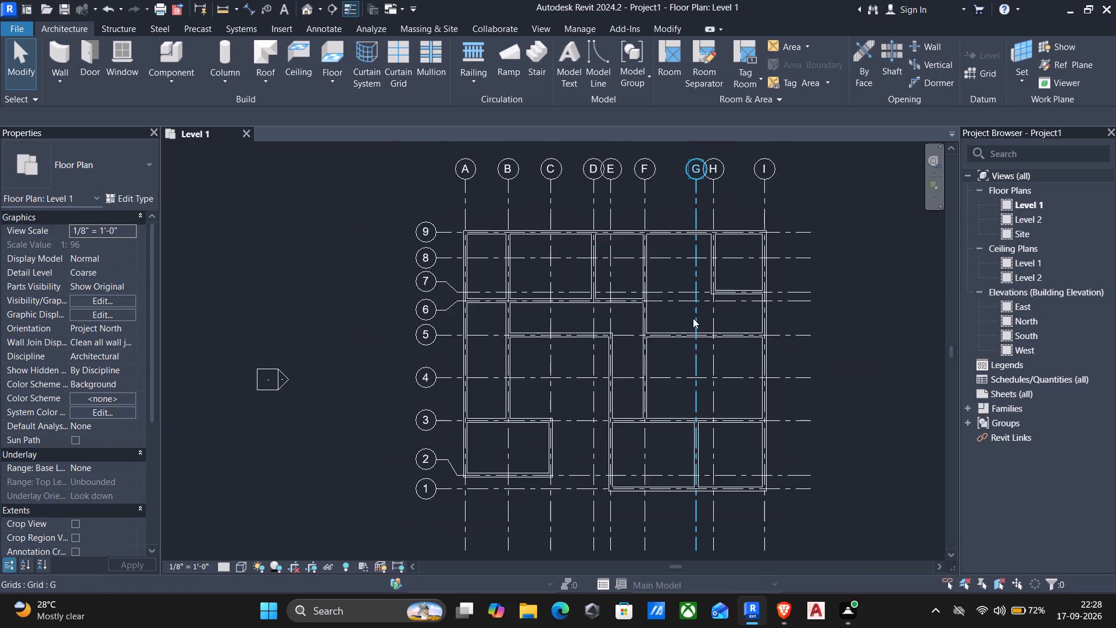
middle_click_drag(631, 266, 609, 305)
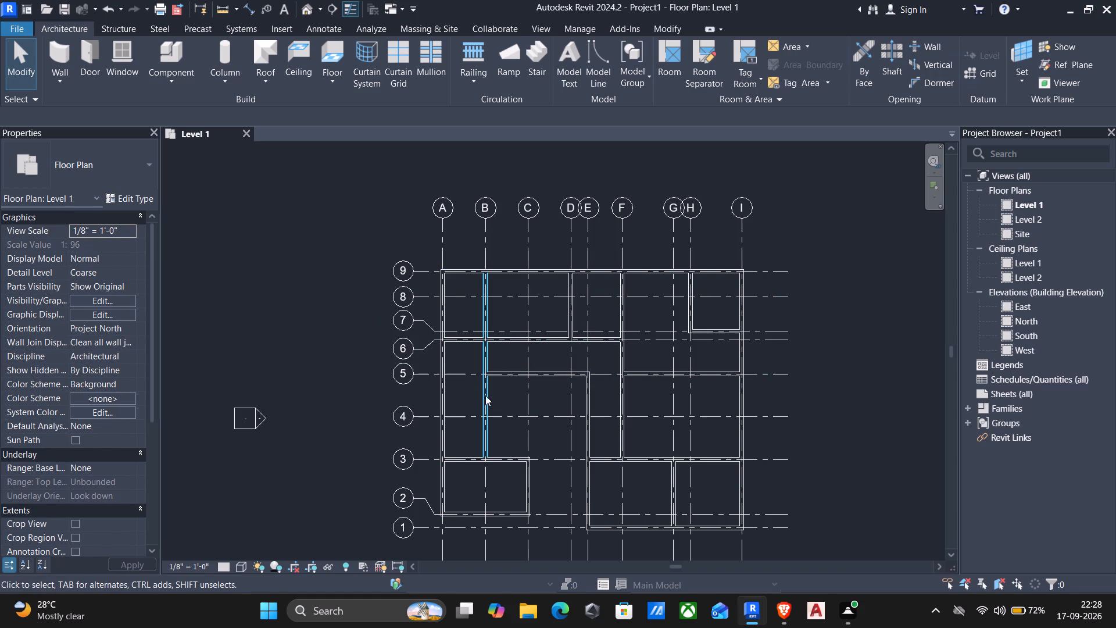
left_click(461, 376)
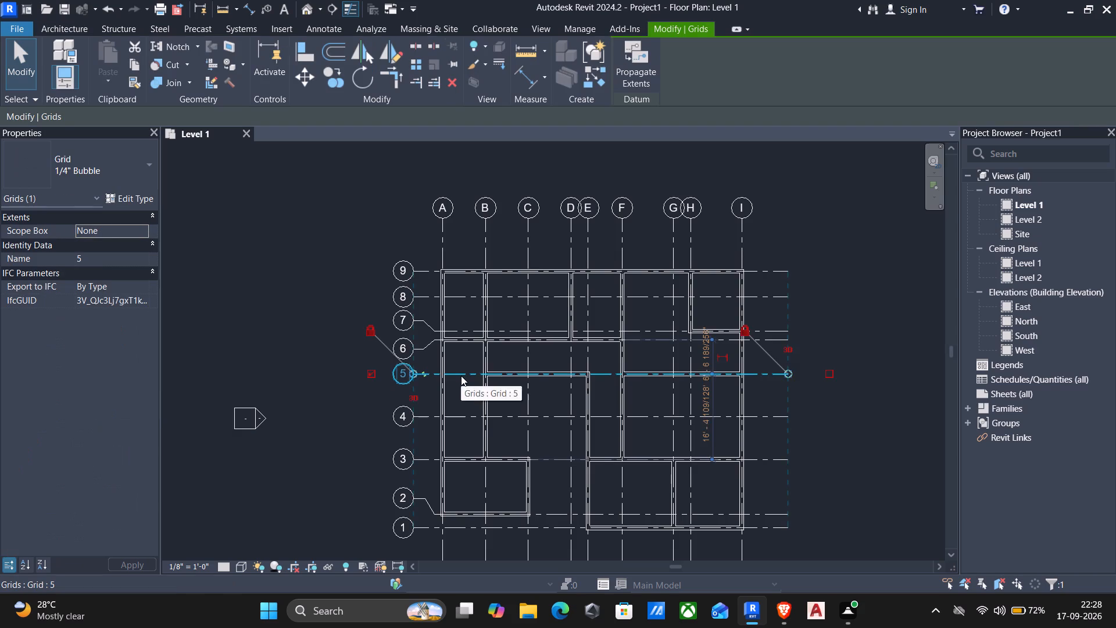
type("cs")
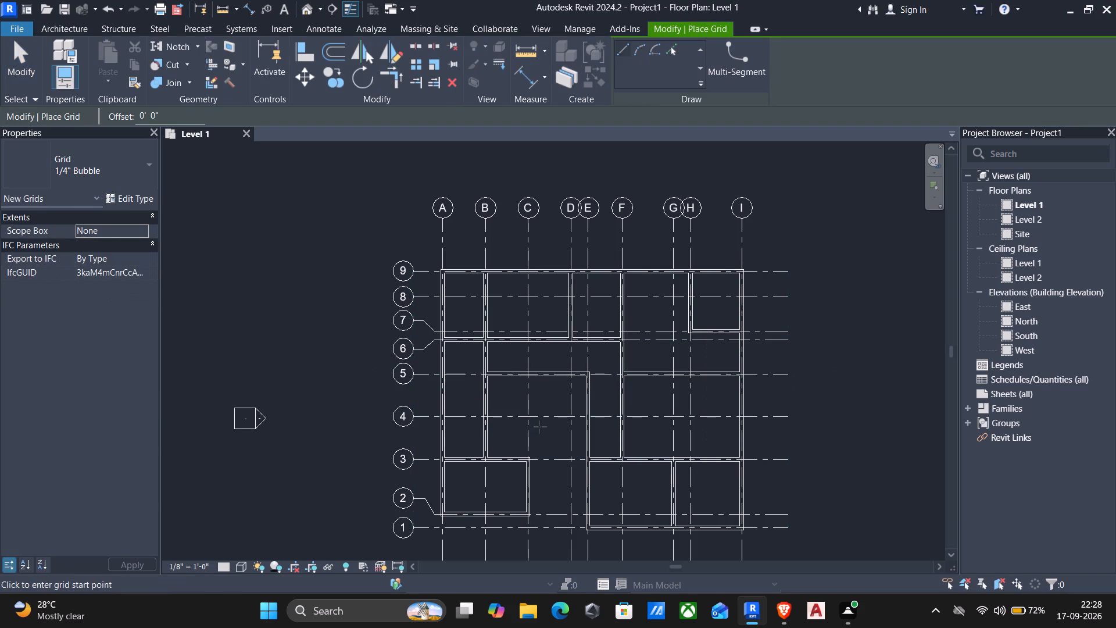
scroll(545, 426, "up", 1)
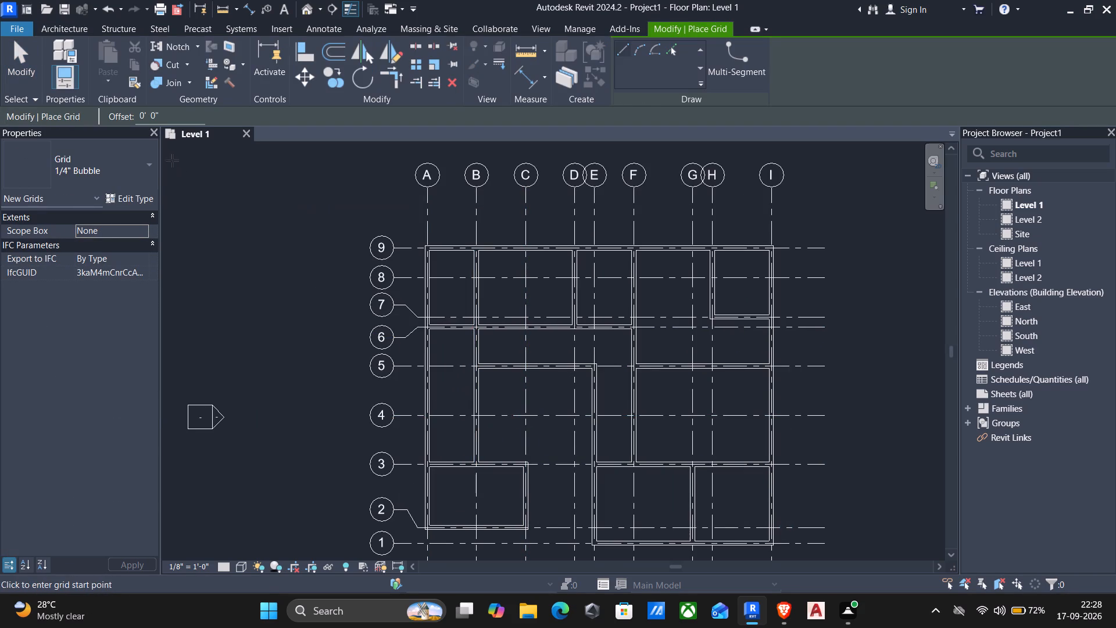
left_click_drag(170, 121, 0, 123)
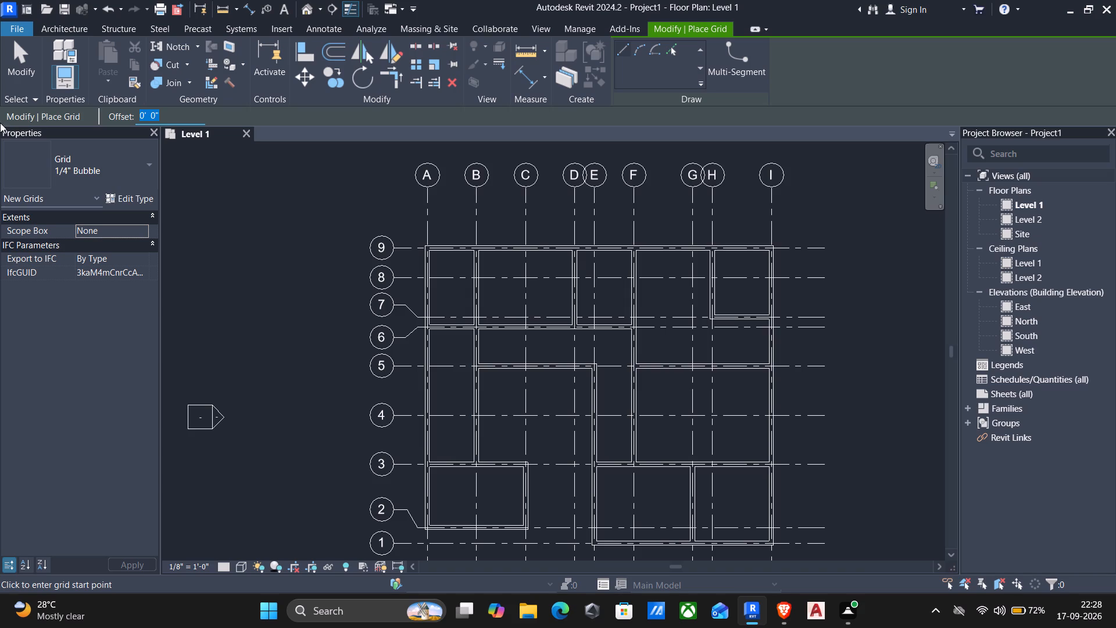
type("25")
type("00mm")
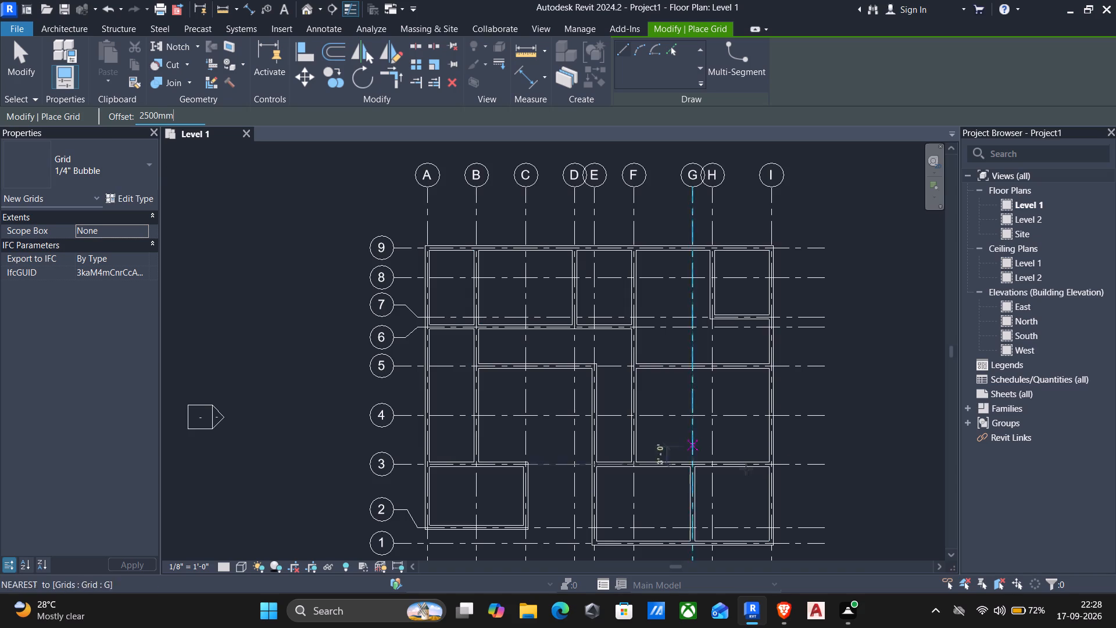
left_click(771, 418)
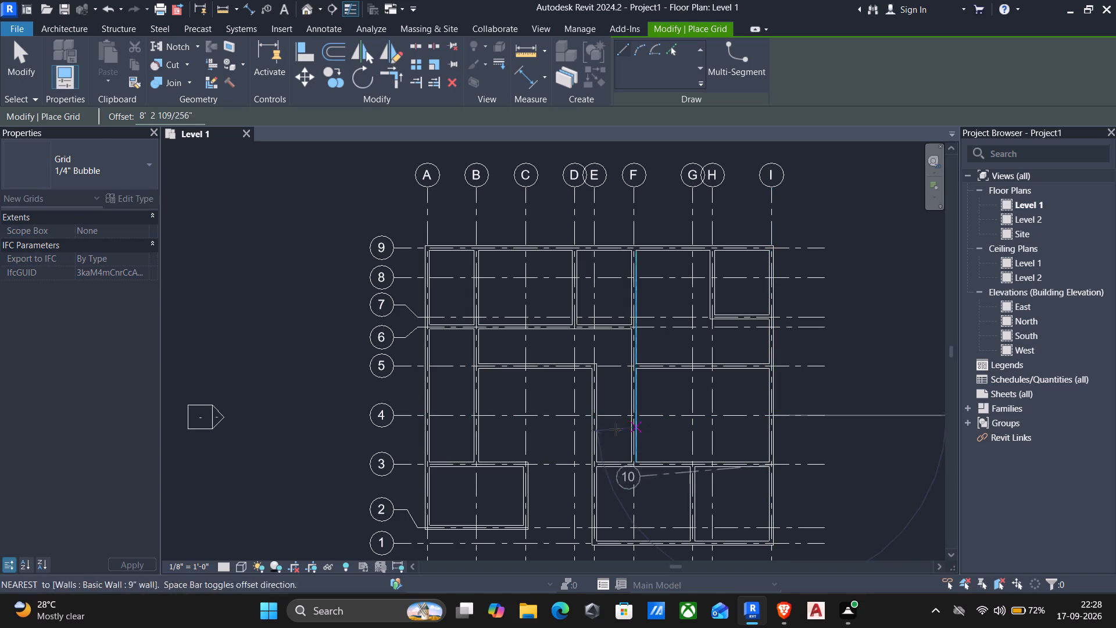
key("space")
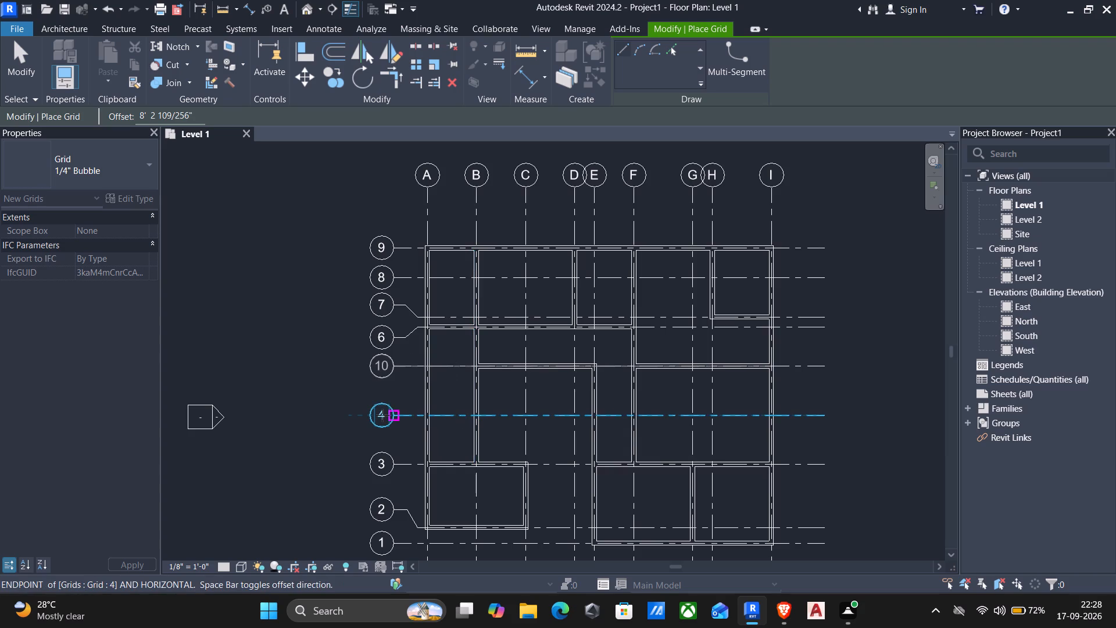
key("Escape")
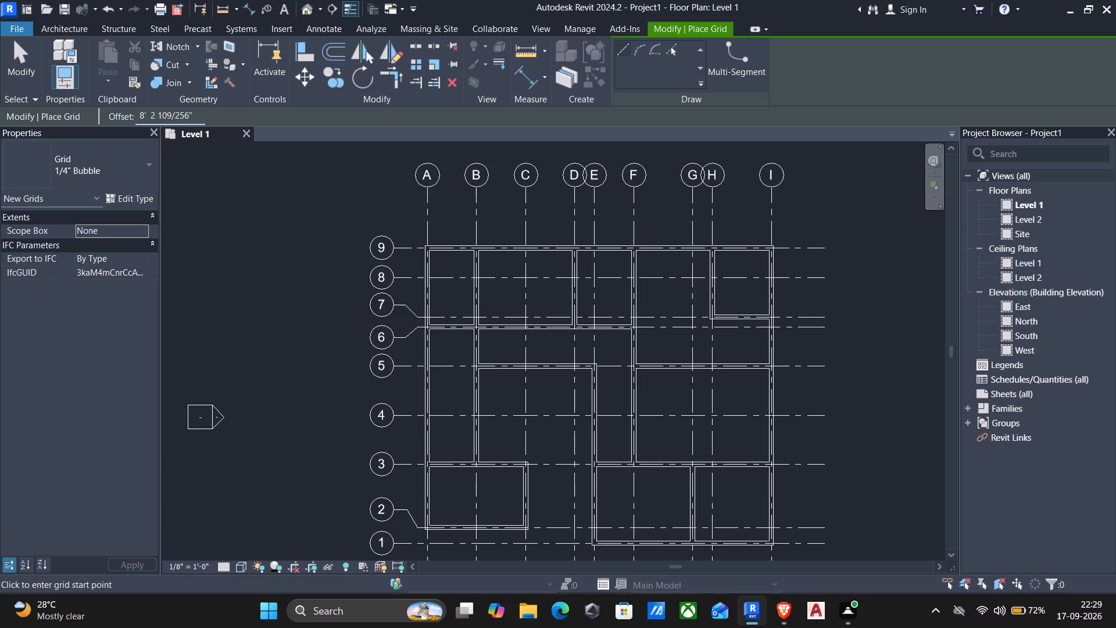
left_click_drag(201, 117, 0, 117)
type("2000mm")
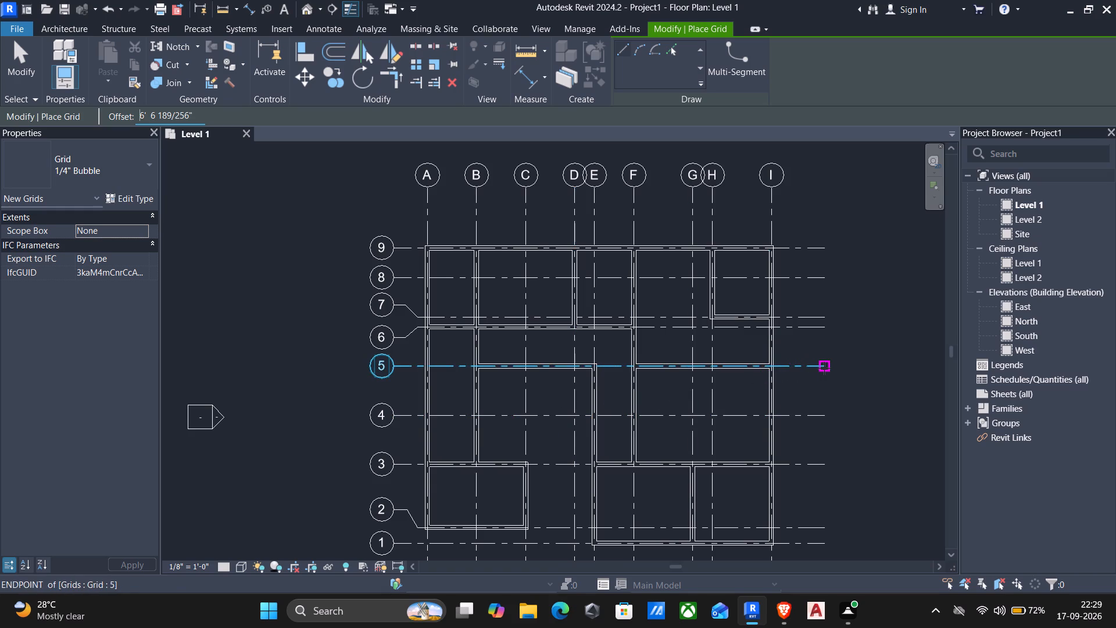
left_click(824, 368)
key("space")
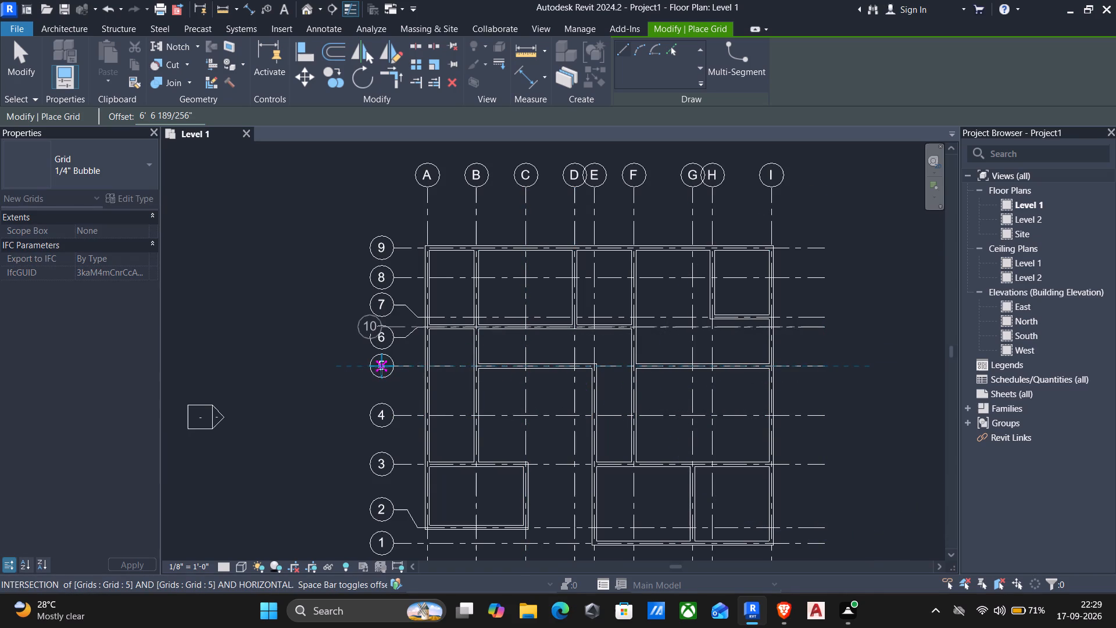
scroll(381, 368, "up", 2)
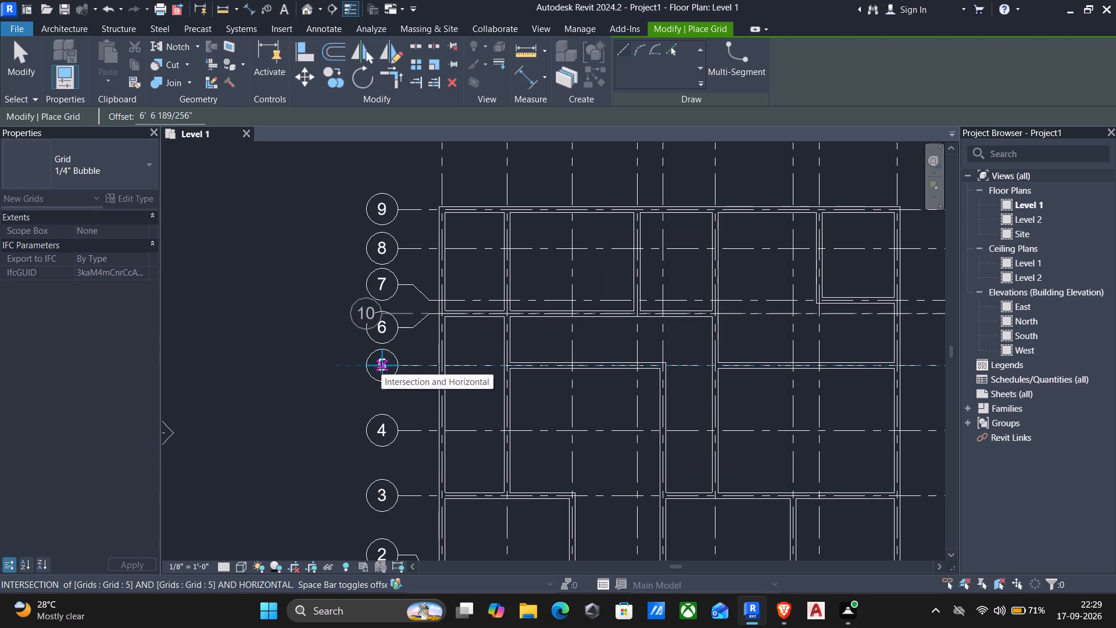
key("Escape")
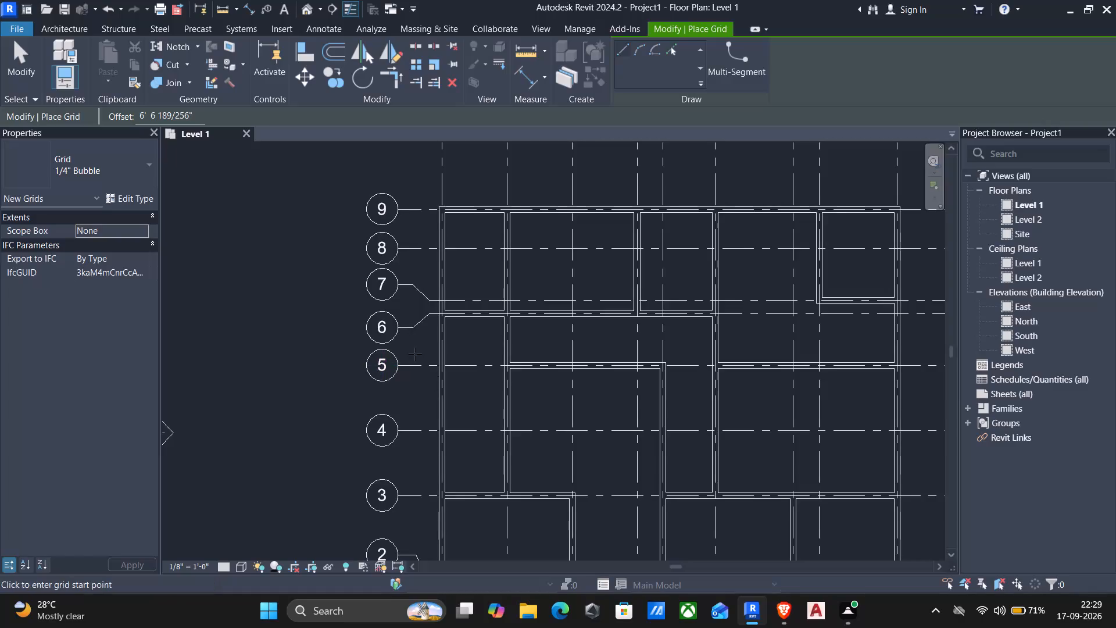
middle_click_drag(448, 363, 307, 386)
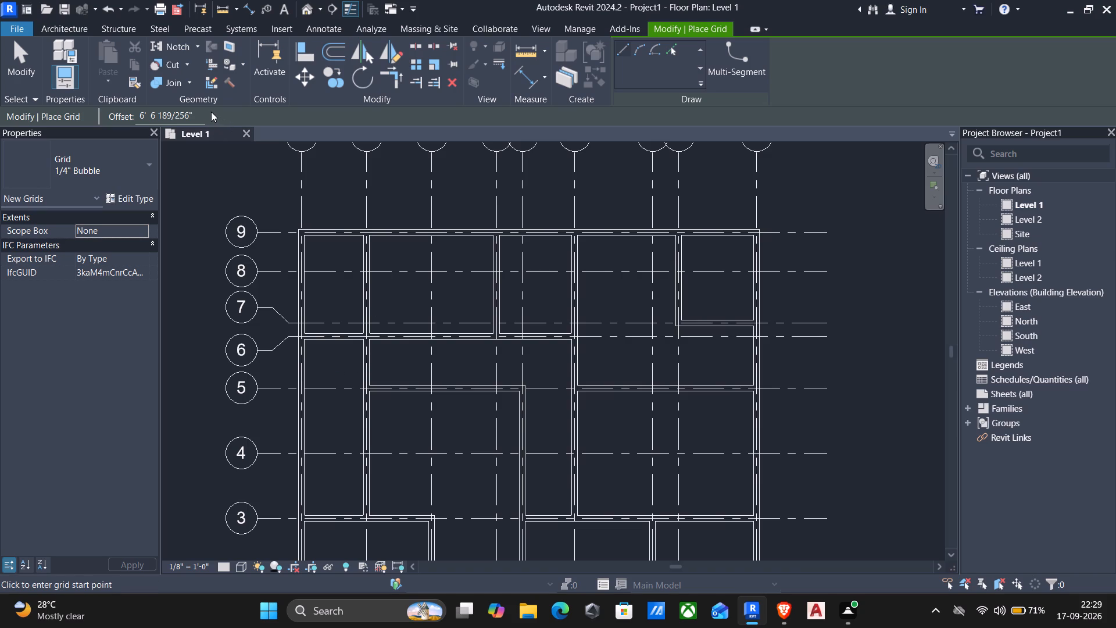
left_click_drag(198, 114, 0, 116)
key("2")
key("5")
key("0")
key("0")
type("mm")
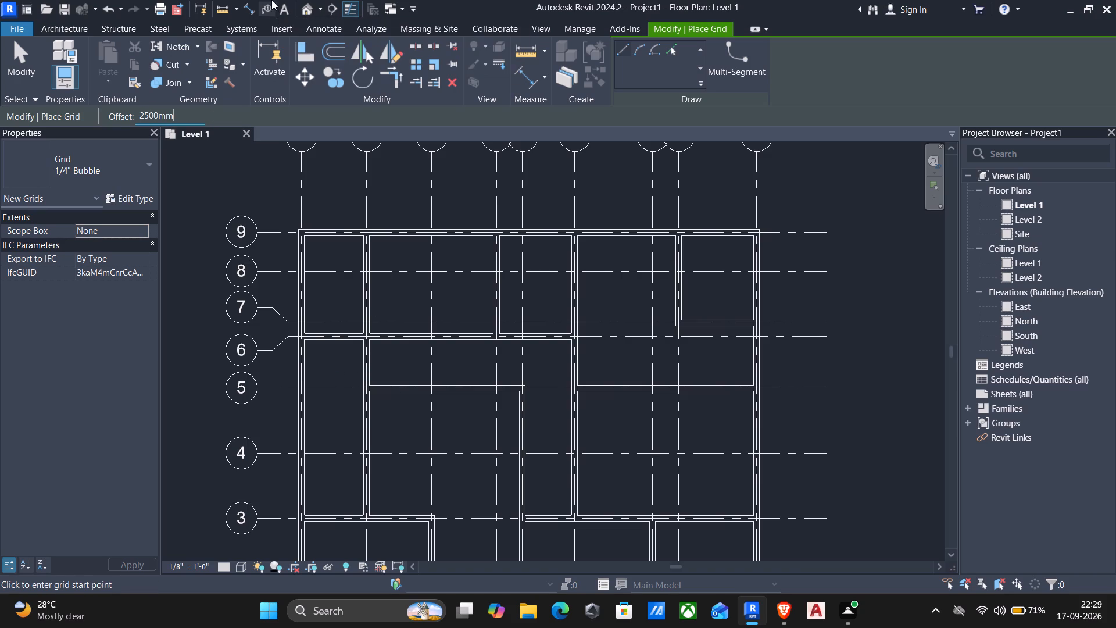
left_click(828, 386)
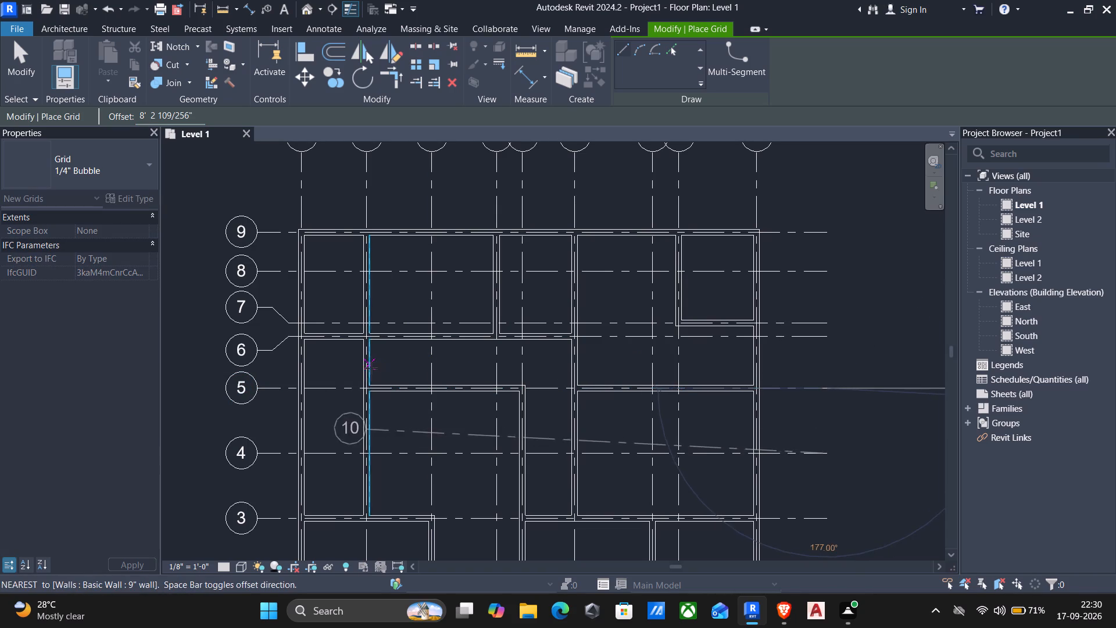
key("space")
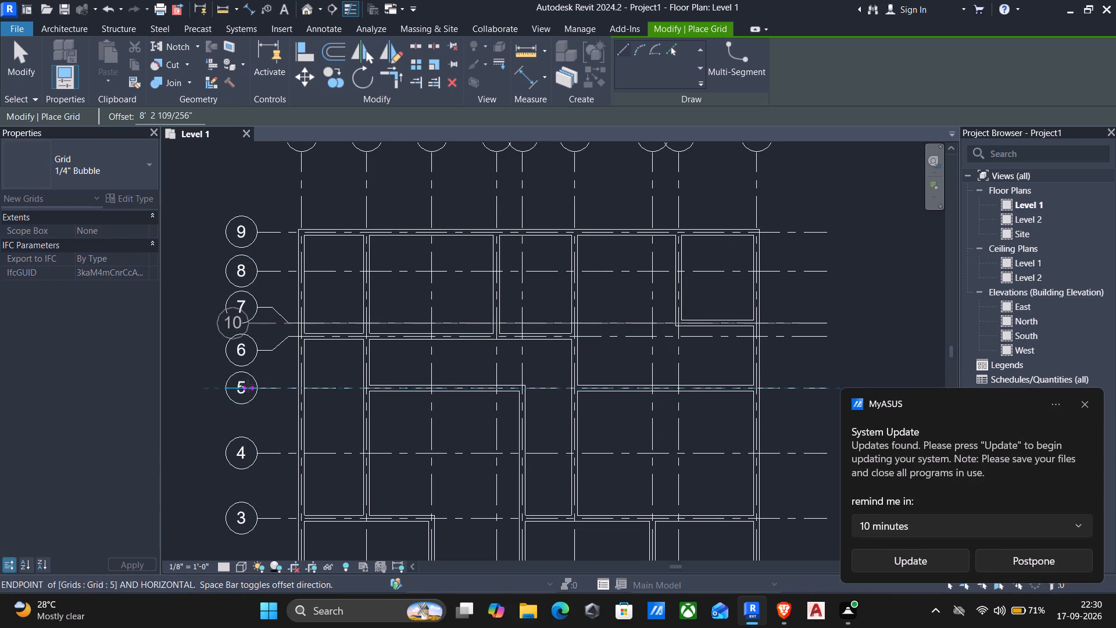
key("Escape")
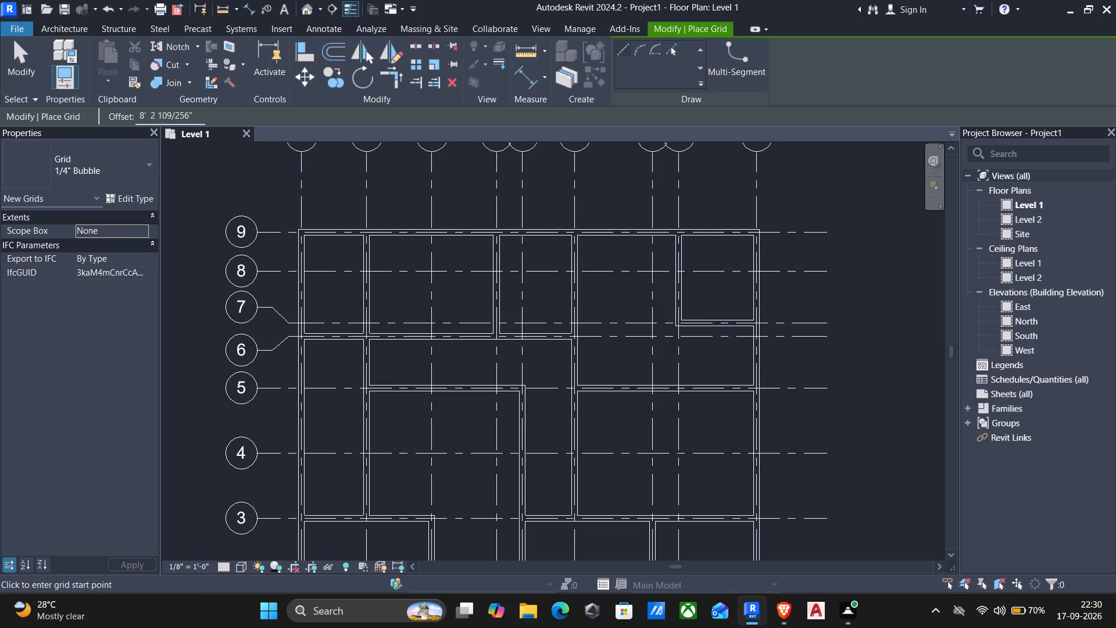
Draw a full-length horizontal grid line offset 2000 mm from grid 6 toward grid 9, and exit the Grid command.
left_click_drag(199, 112, 13, 119)
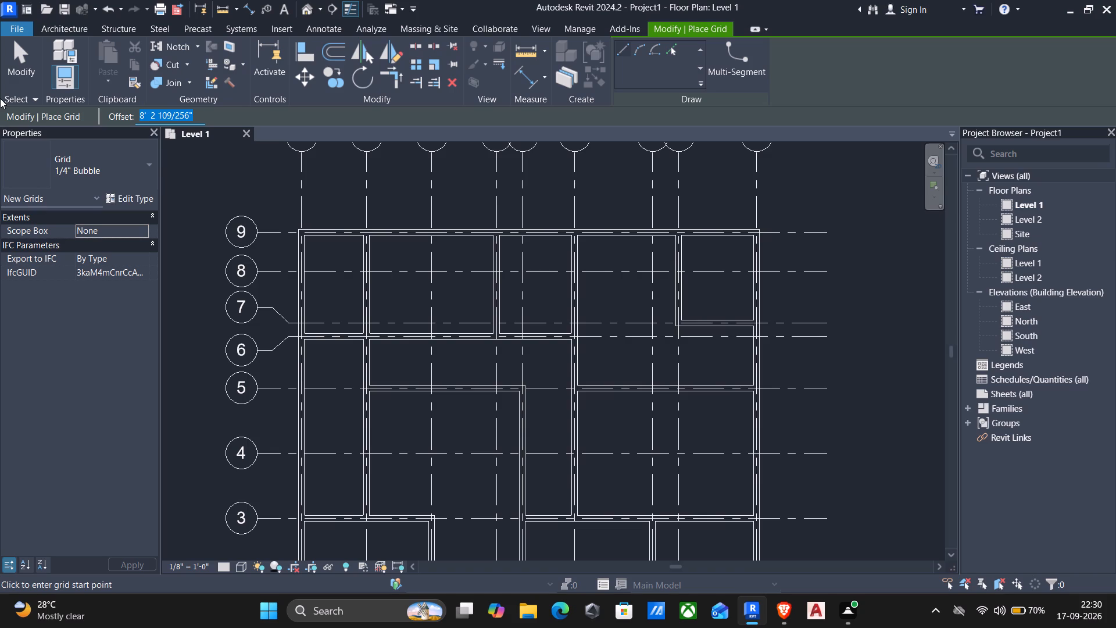
key("2")
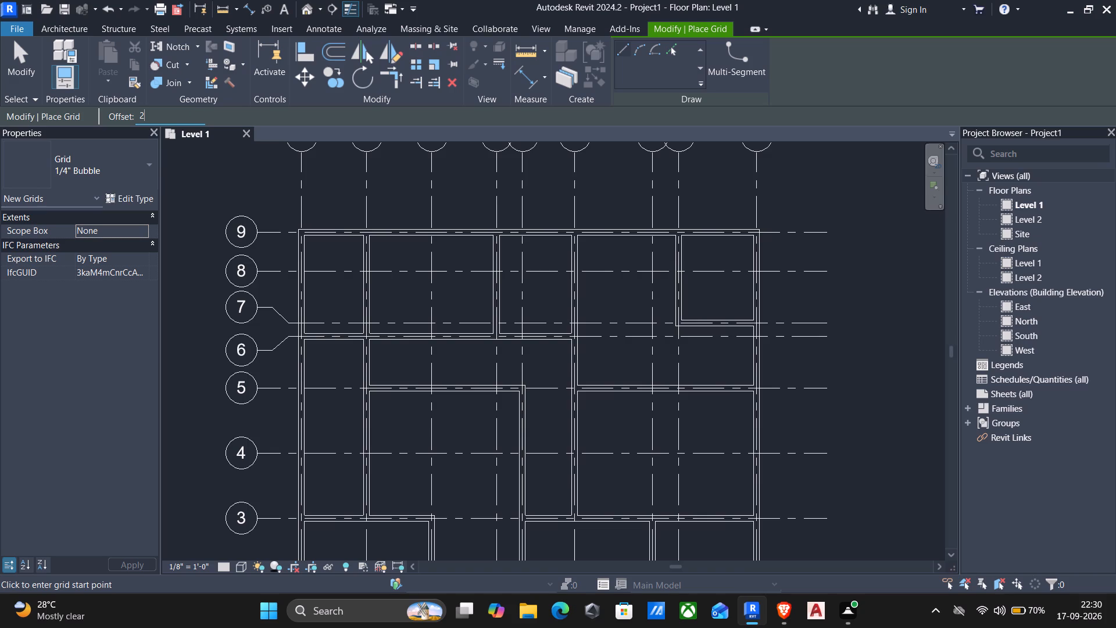
key("0")
key("0")
key("0")
type("mm")
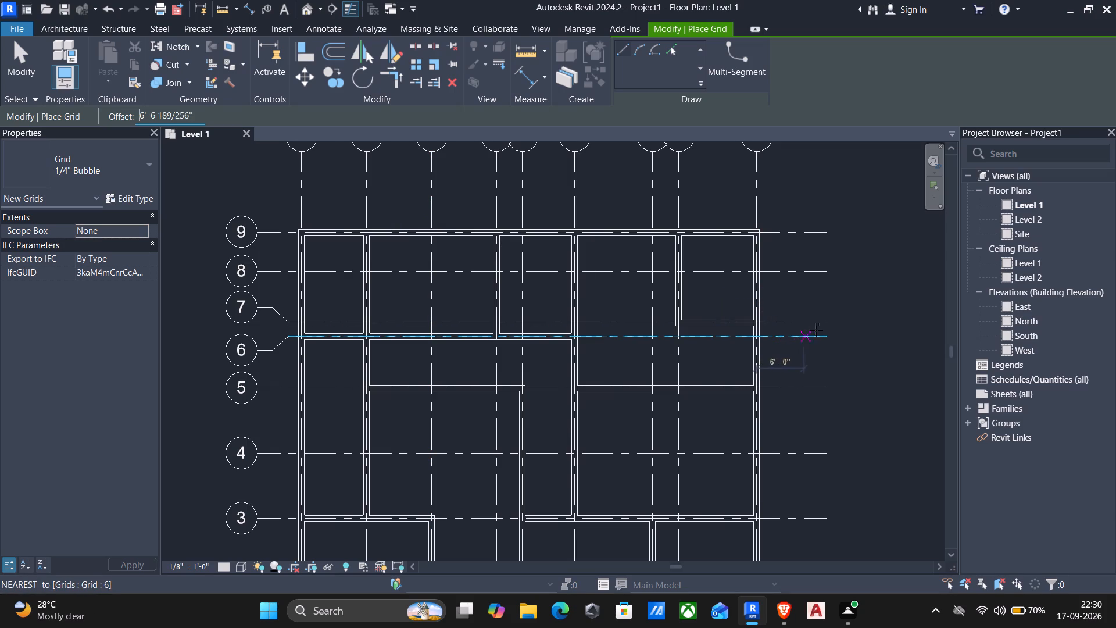
left_click(832, 330)
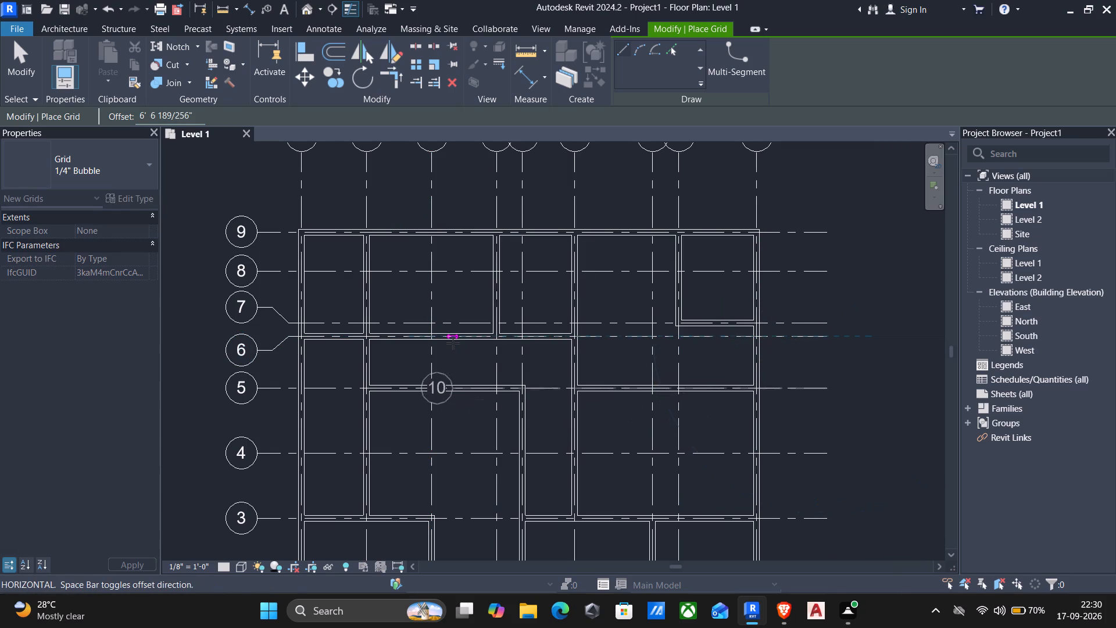
key("space")
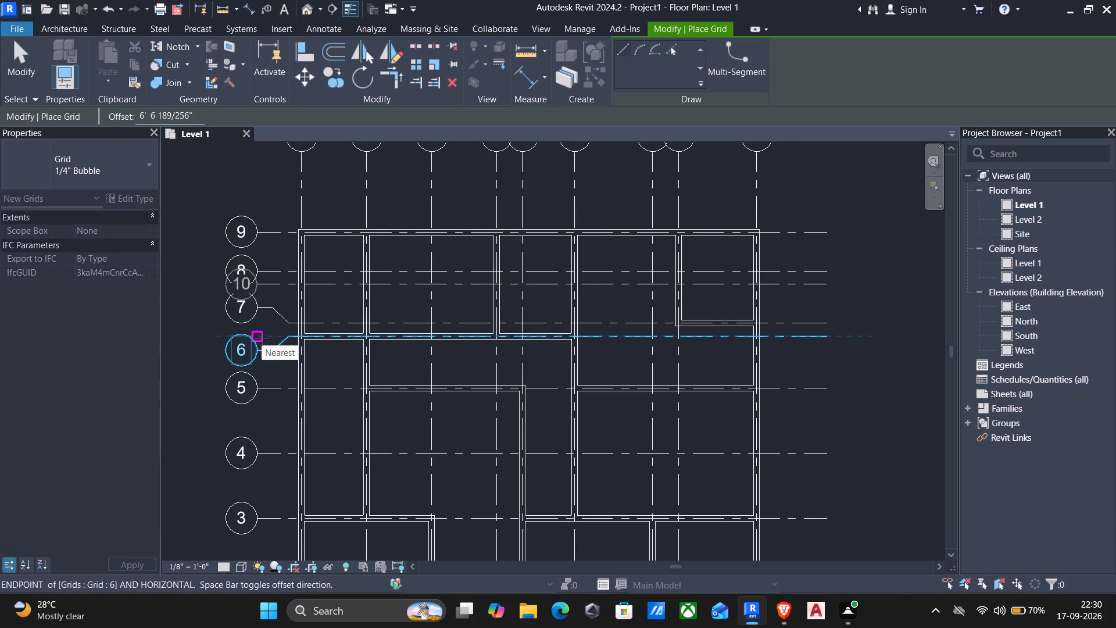
left_click(262, 339)
key("Escape")
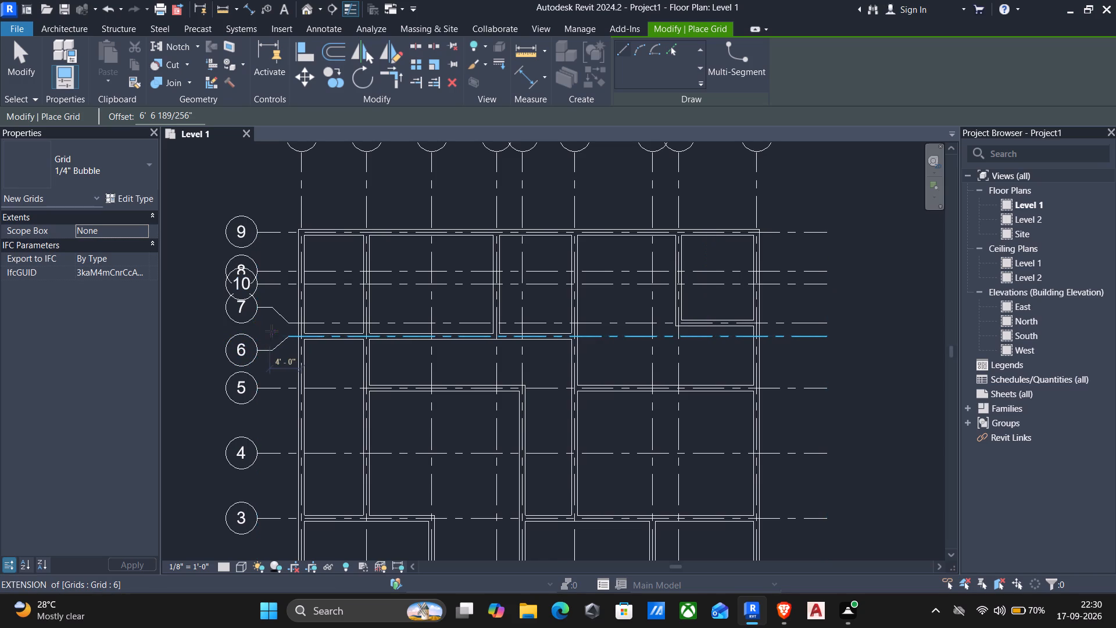
key("Escape")
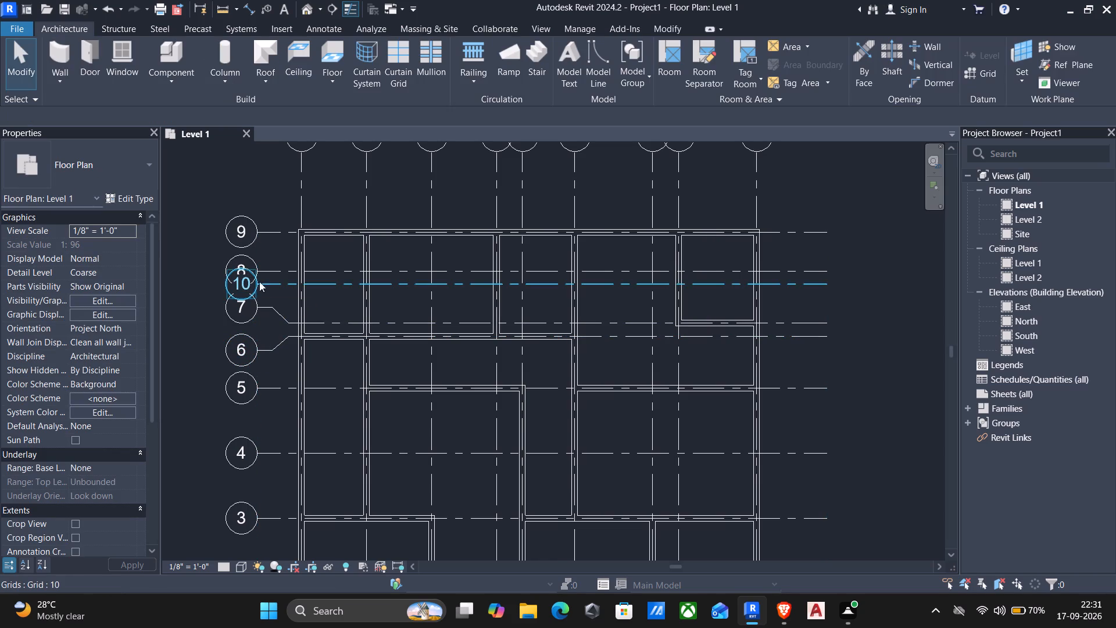
Delete grid 8.
left_click(240, 261)
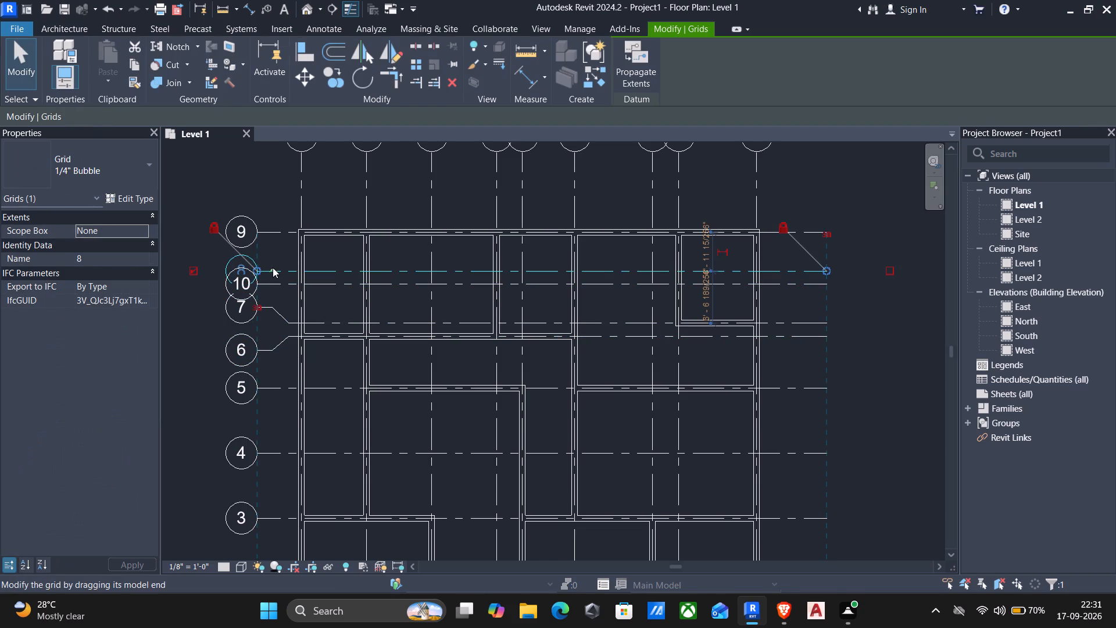
key("Delete")
Rename grid 10 as 8.
left_click(250, 279)
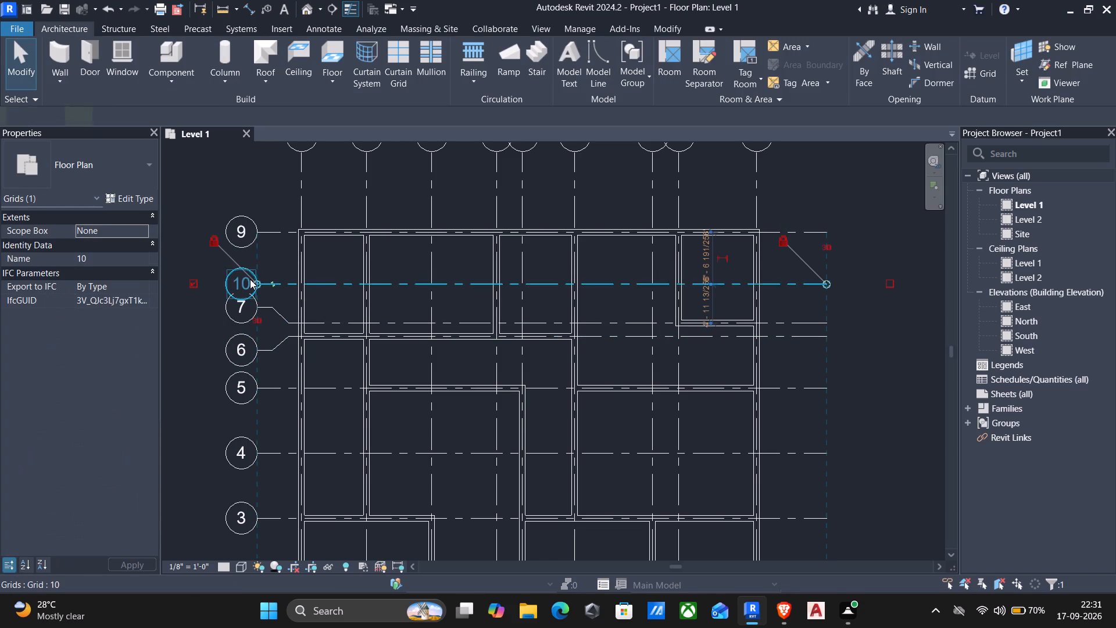
left_click(242, 287)
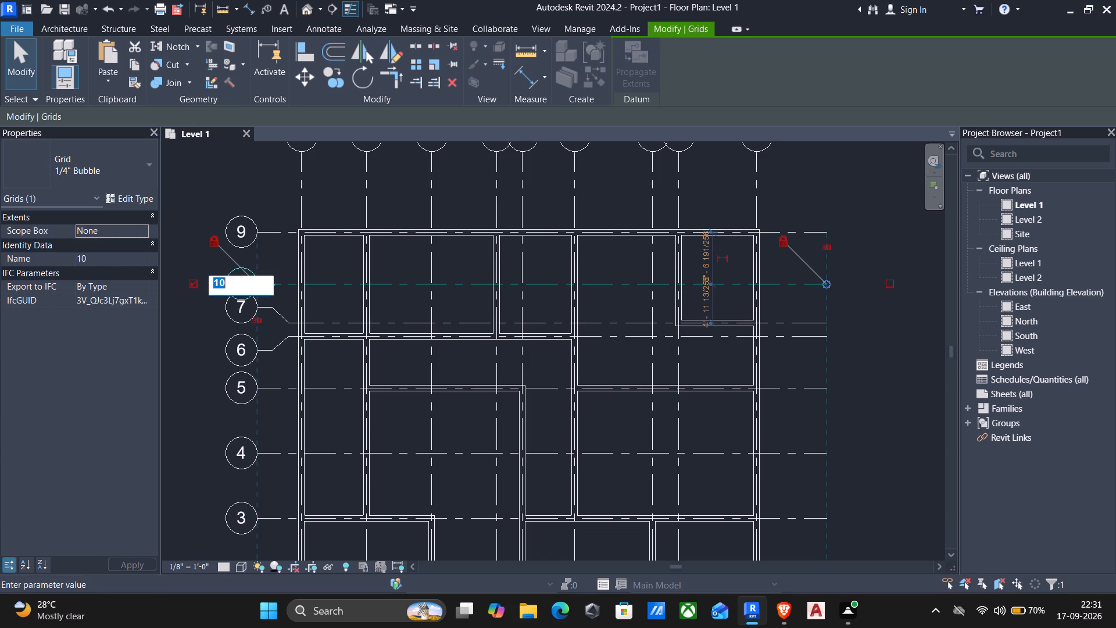
key("8")
left_click(406, 173)
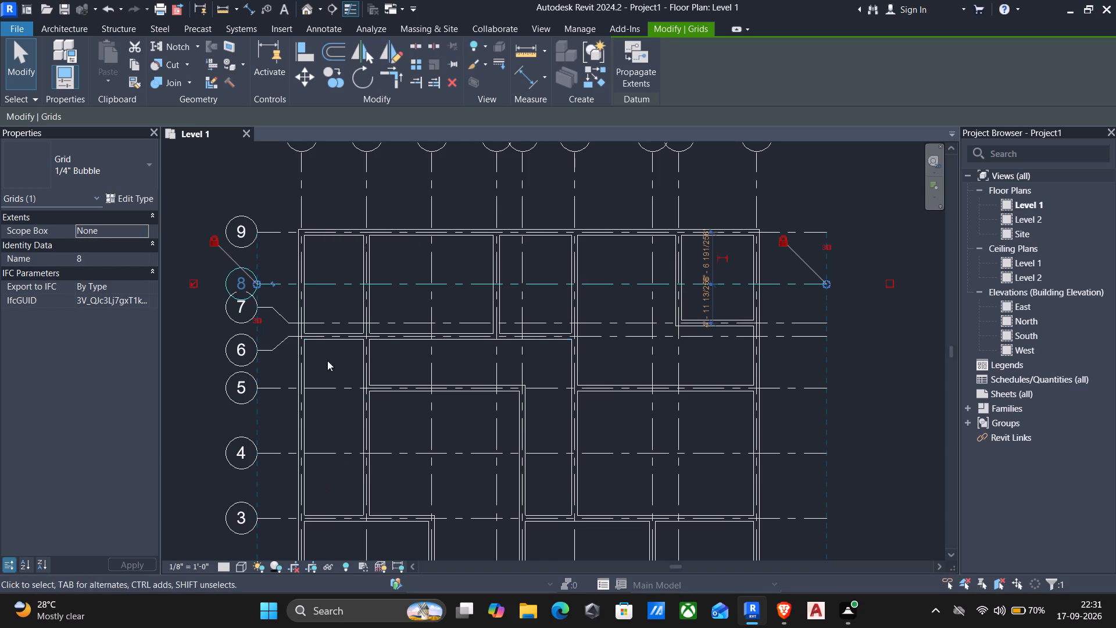
Add an elbow to grid 8 so its bubble sits clear of grid 7's bubble.
left_click(272, 287)
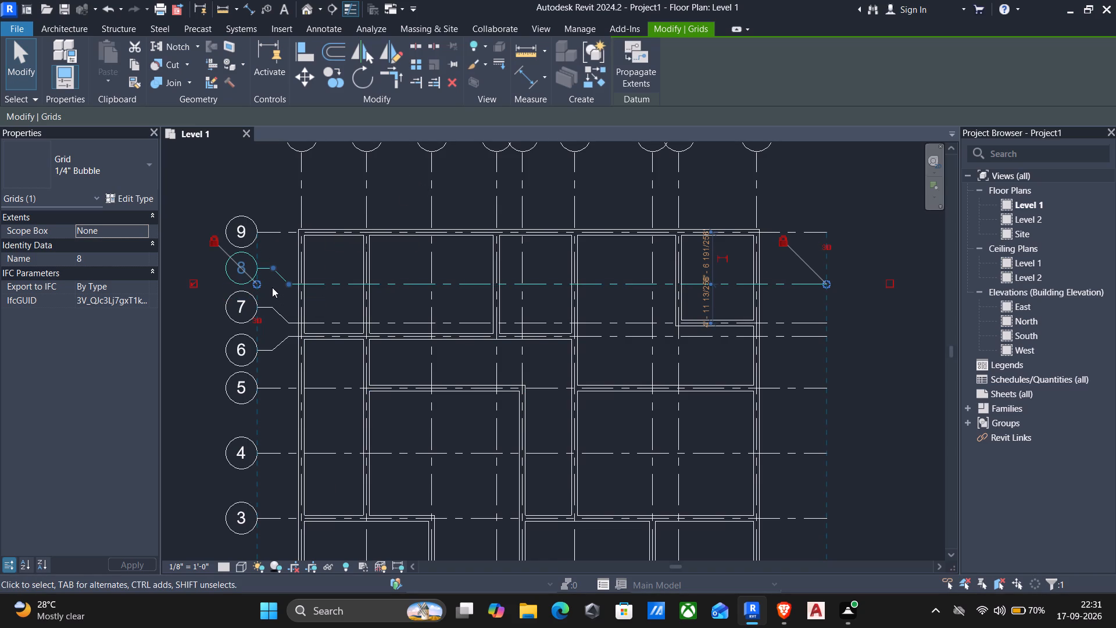
key("Escape")
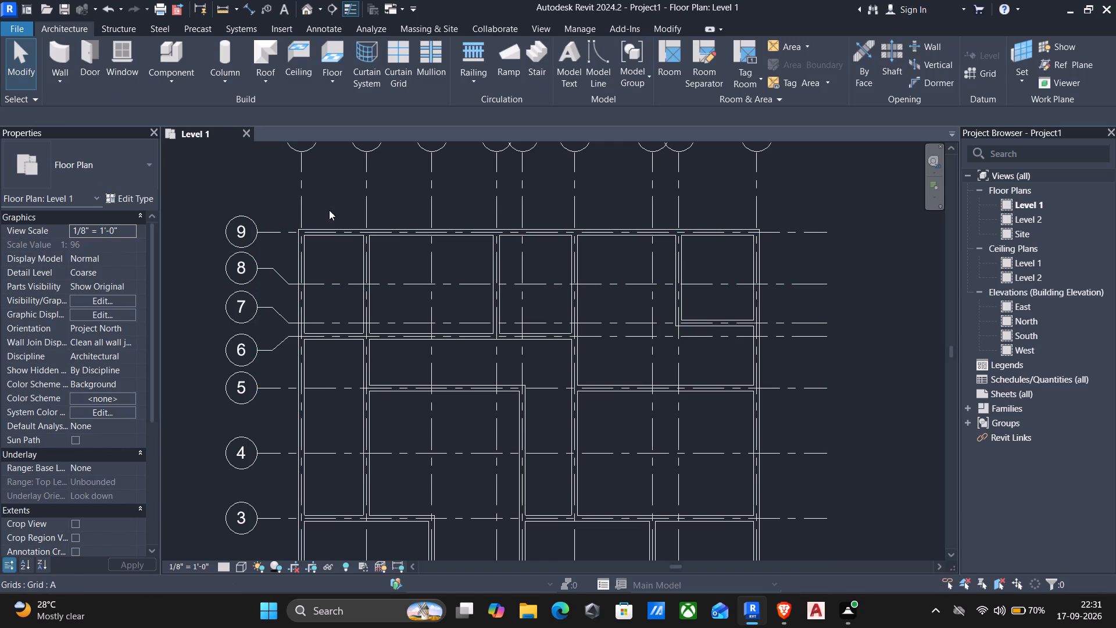
Use Create Similar on the wall along grid 9 to draw a 9" wall along grid 8 from grid A to grid B.
left_click(348, 235)
key("c")
key("s")
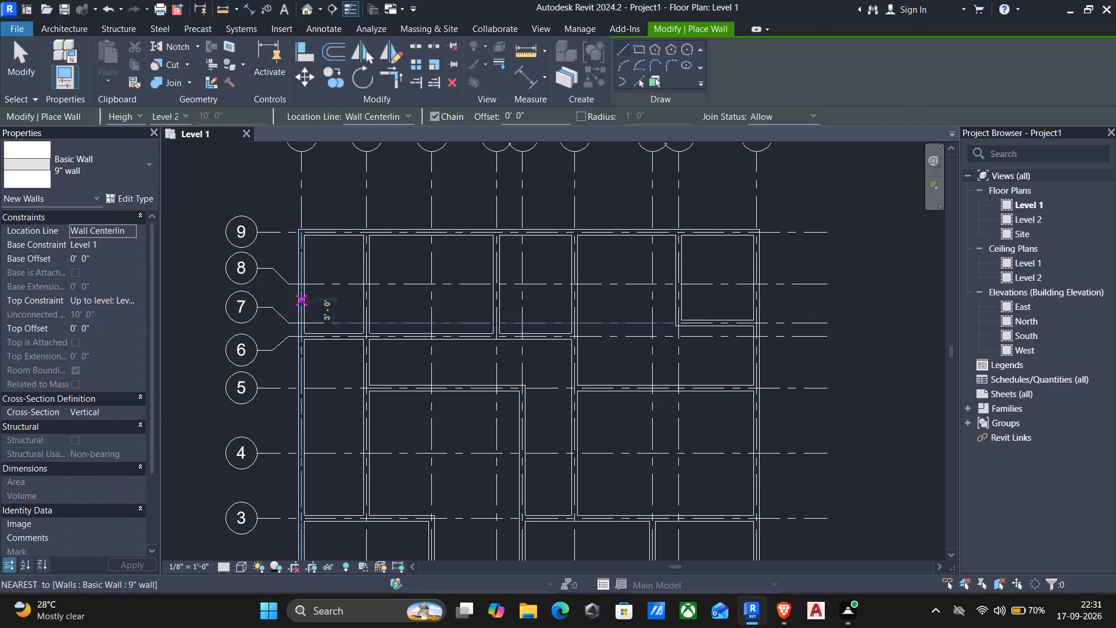
left_click(309, 287)
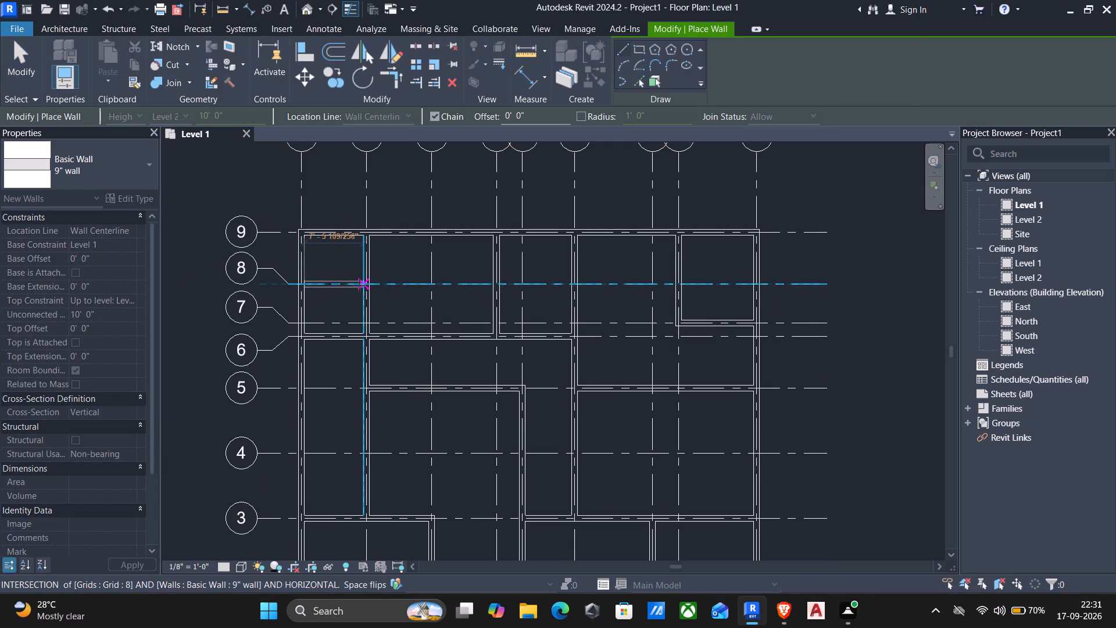
left_click(359, 286)
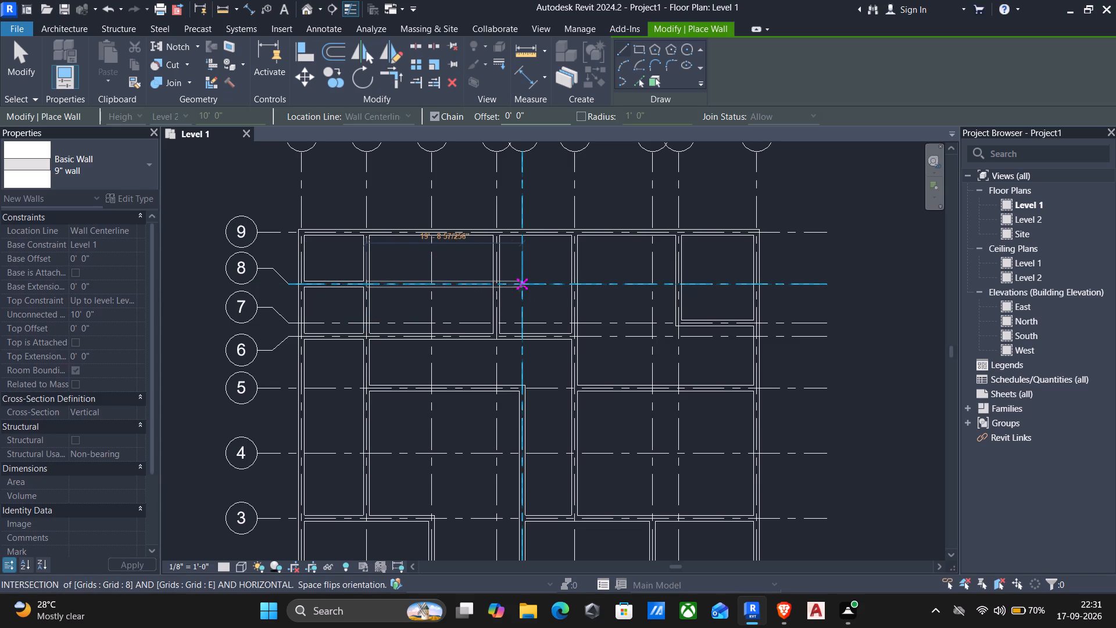
key("F1")
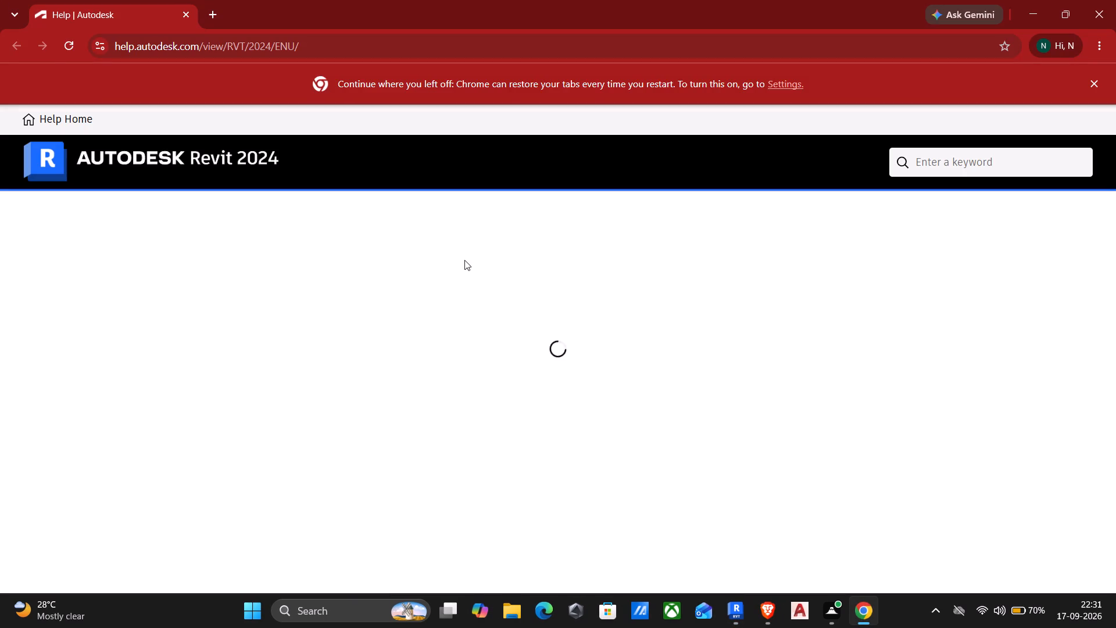
left_click(1112, 16)
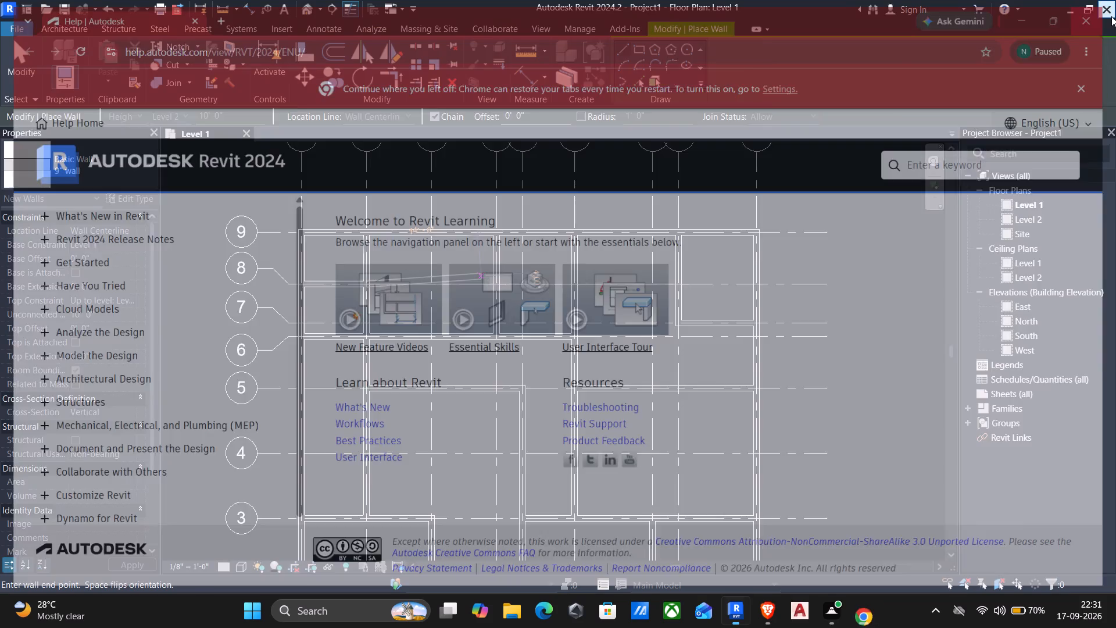
key("Escape")
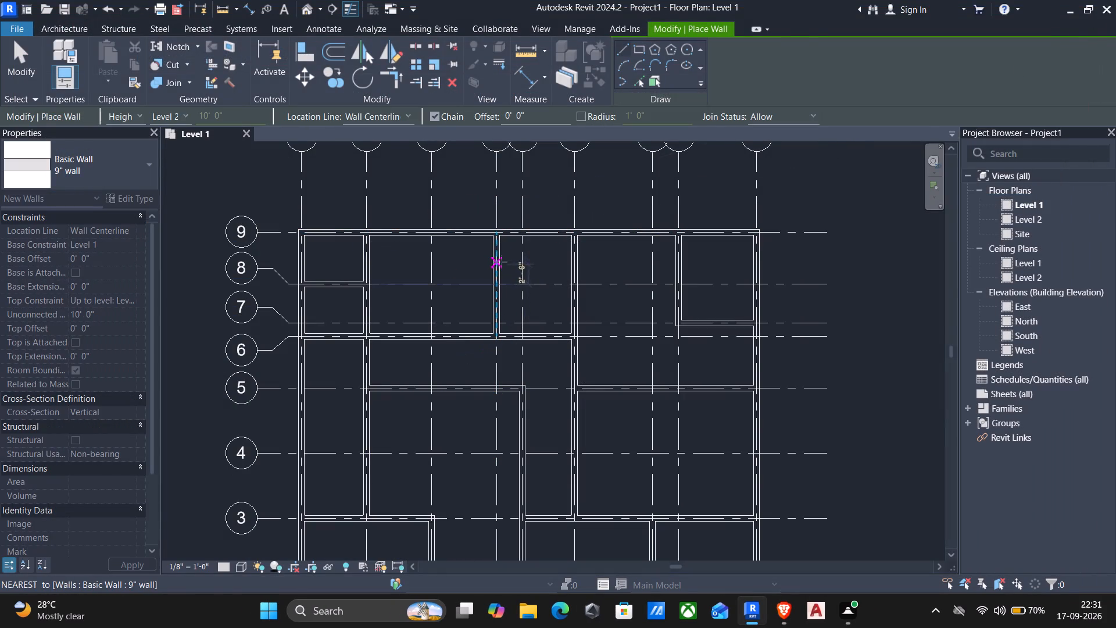
Draw a 9" wall along grid 8 from grid D to grid F, and exit the Wall command.
left_click(496, 288)
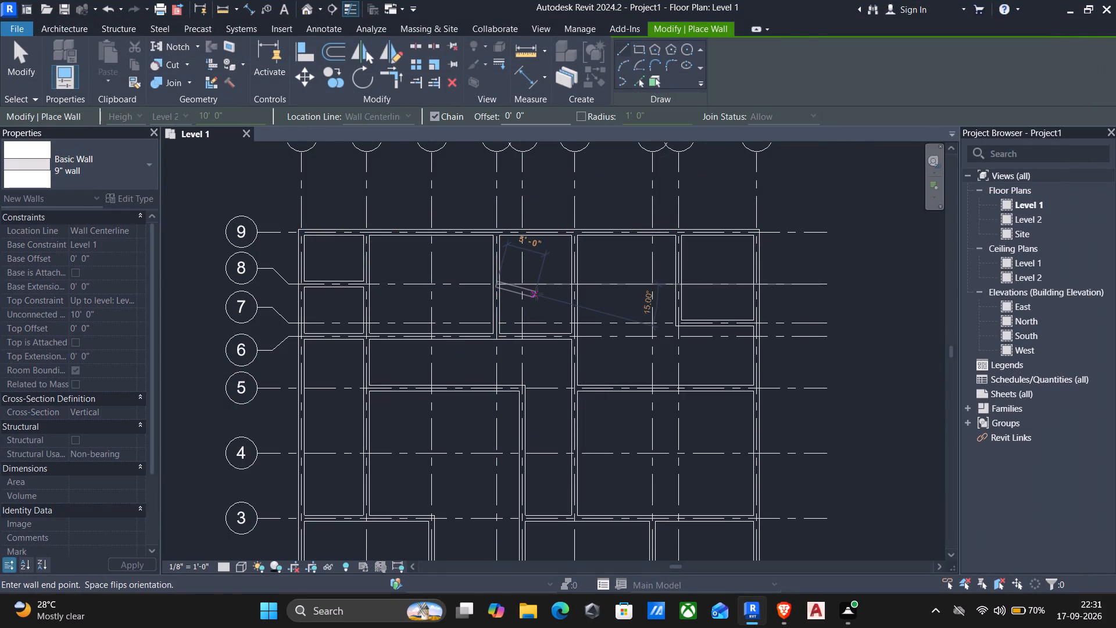
left_click(568, 287)
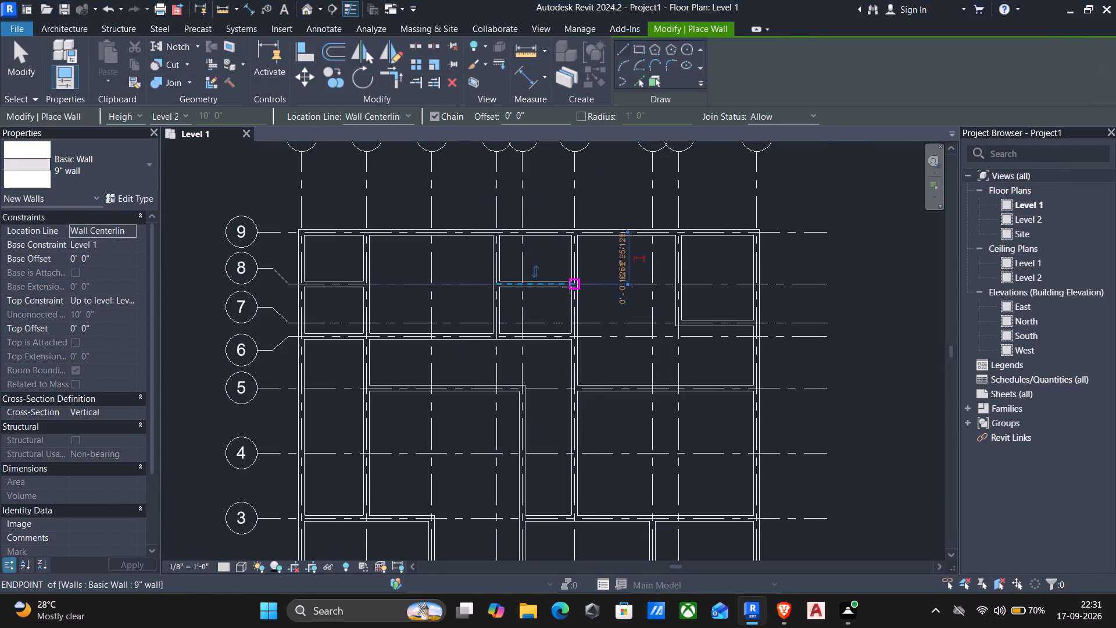
key("Escape")
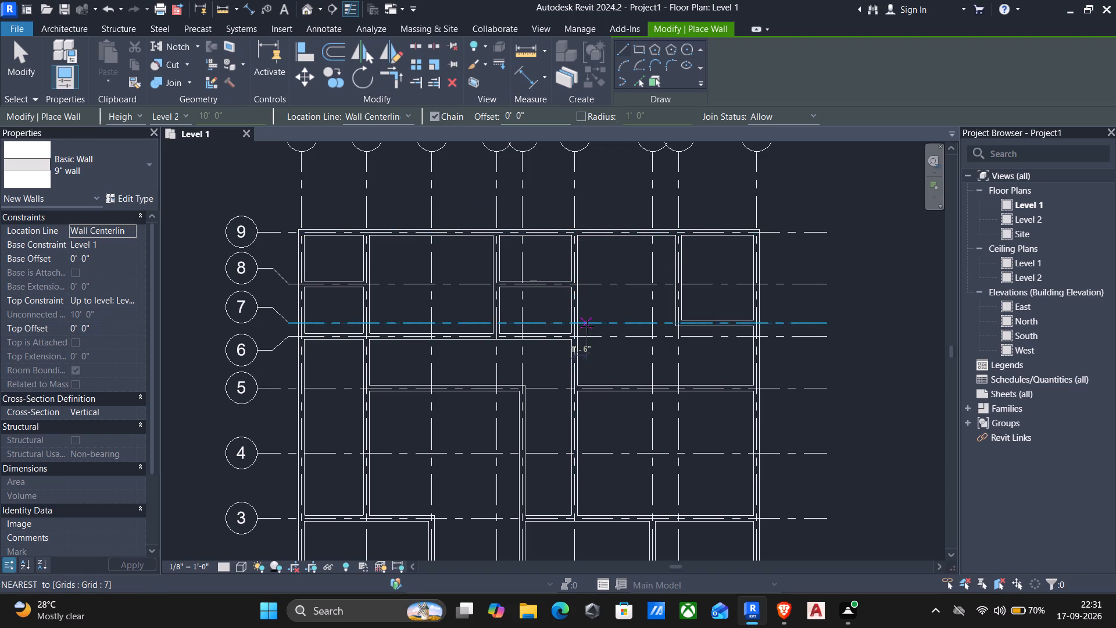
scroll(587, 326, "down", 1)
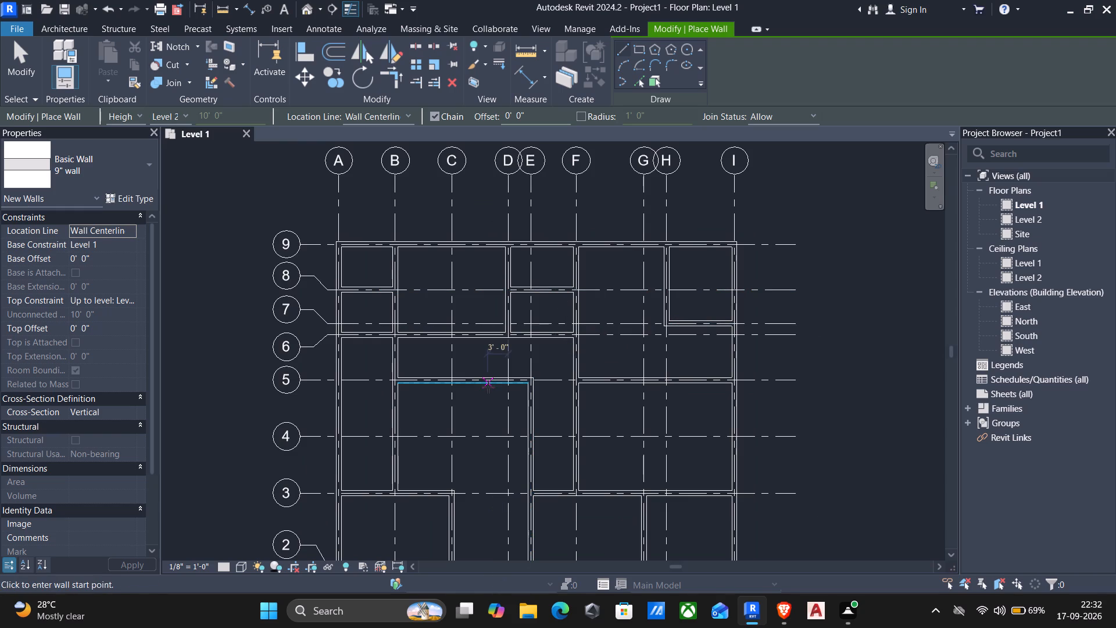
key("Escape")
key("Escape")
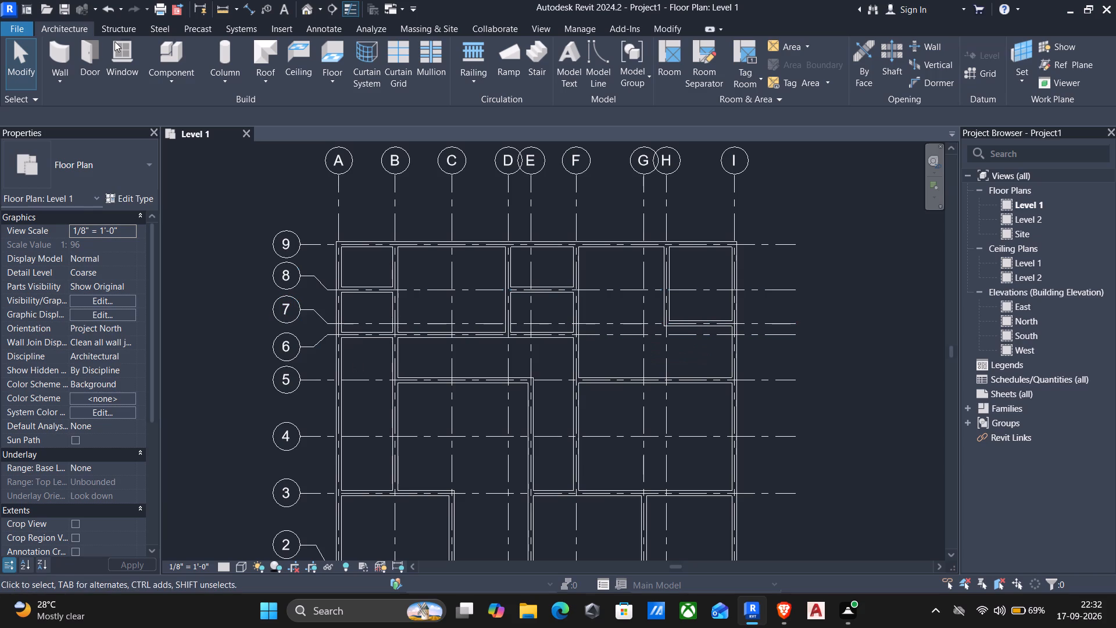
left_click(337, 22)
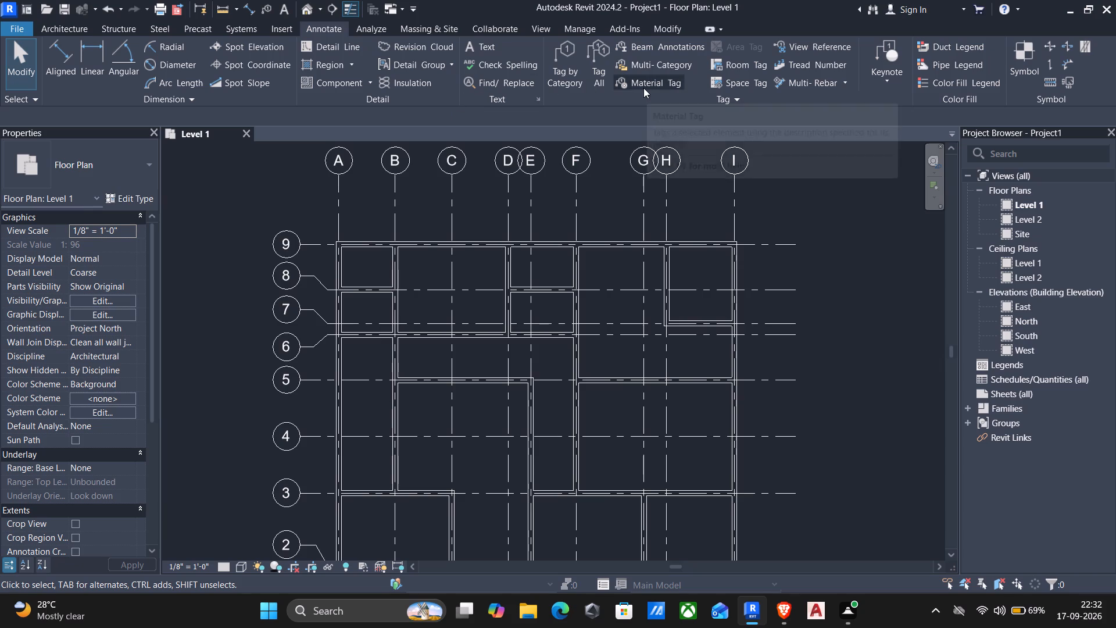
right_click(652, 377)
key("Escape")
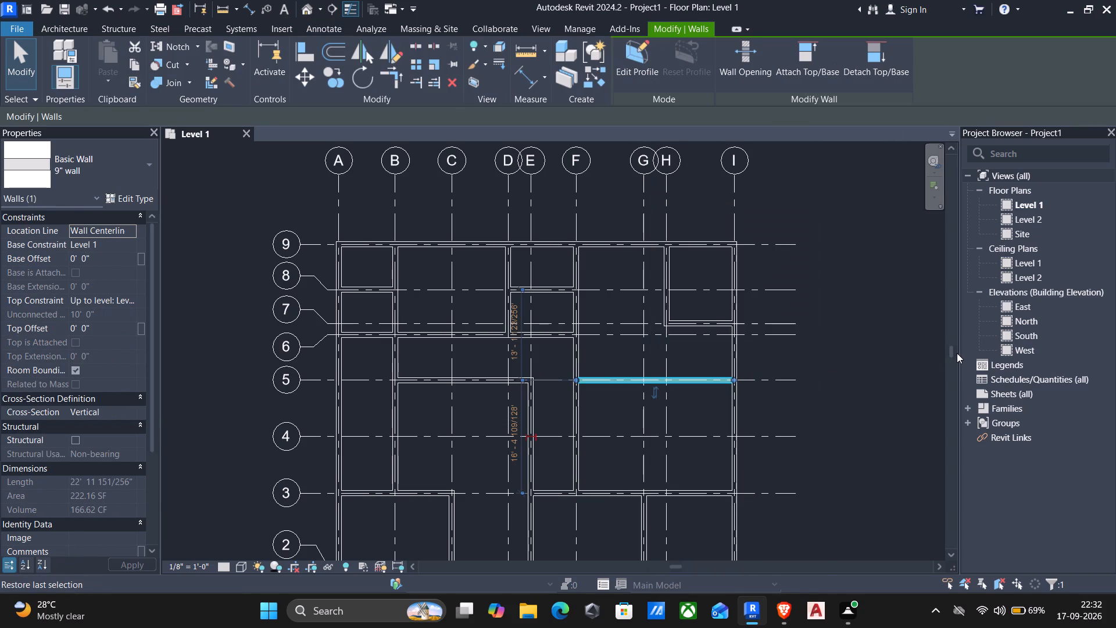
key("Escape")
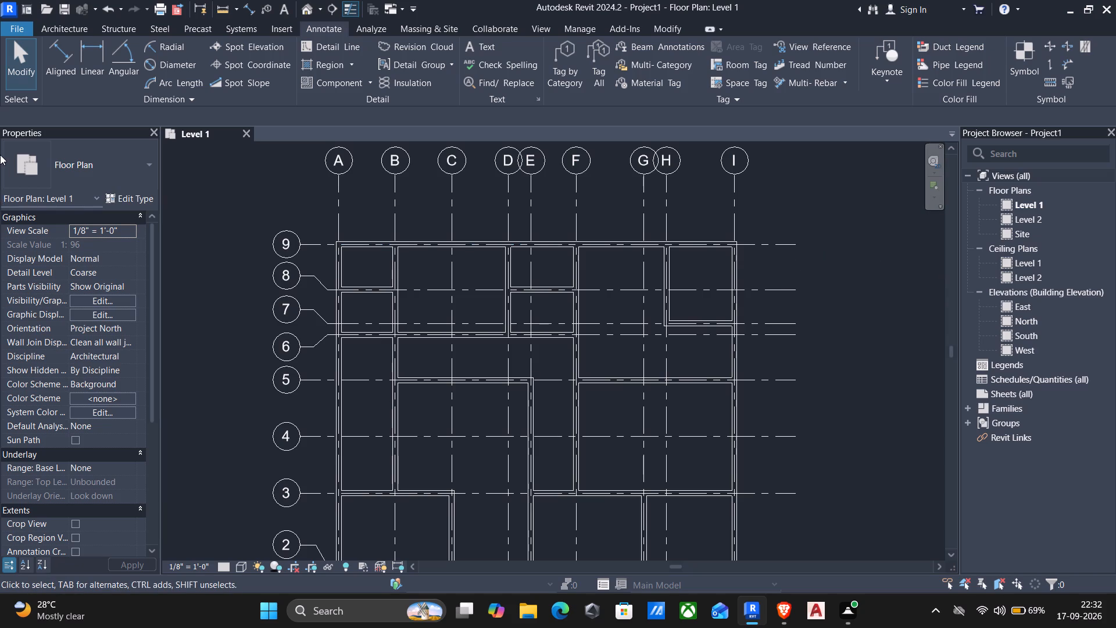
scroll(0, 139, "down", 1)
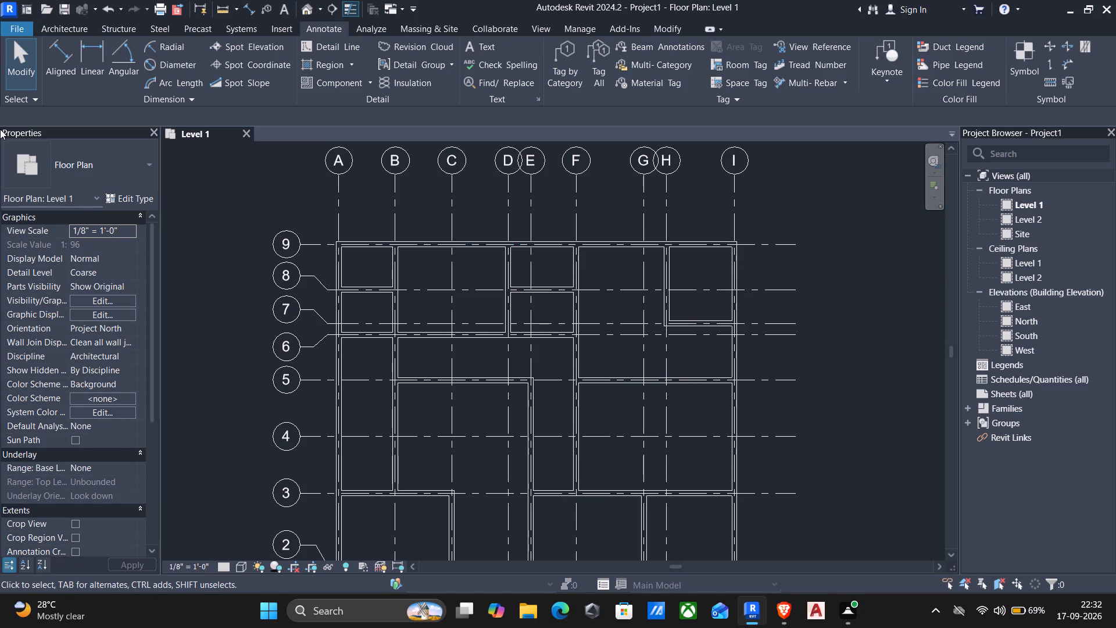
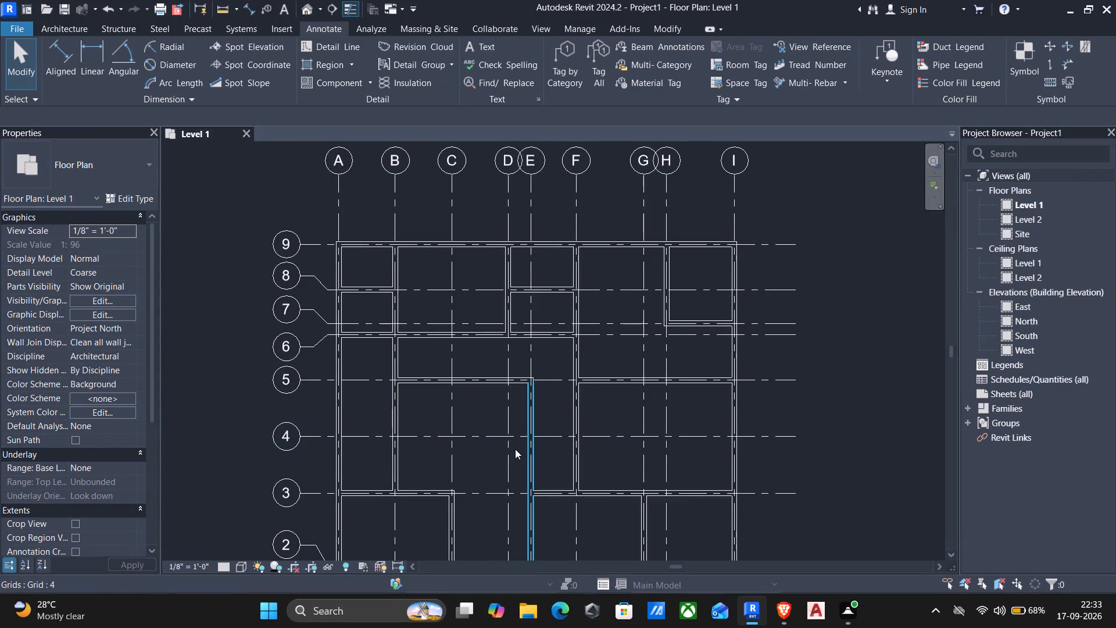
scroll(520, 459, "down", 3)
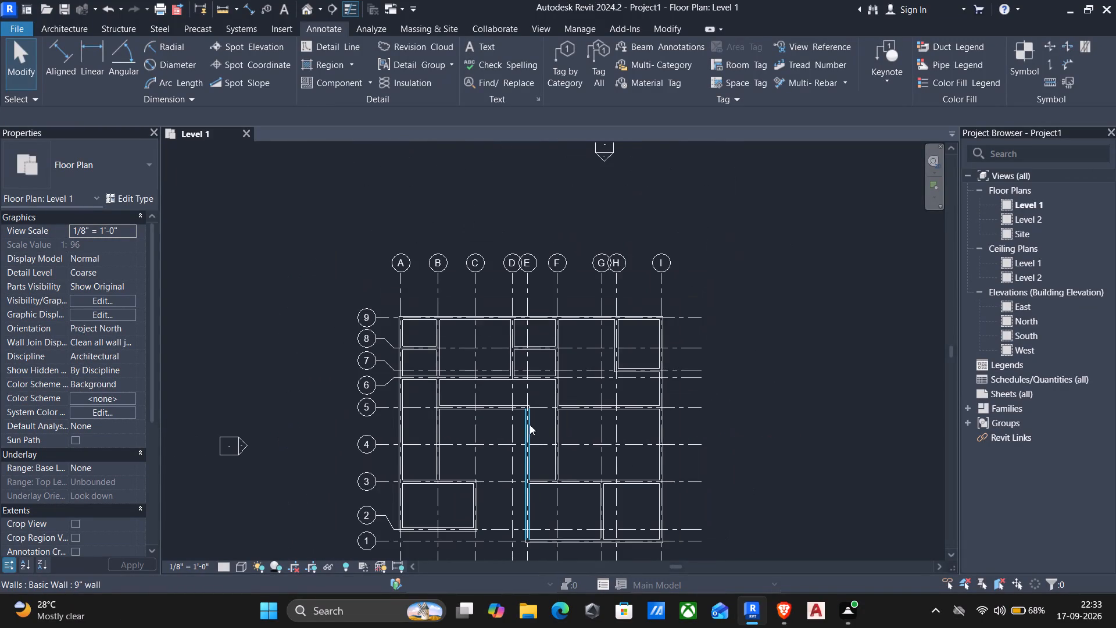
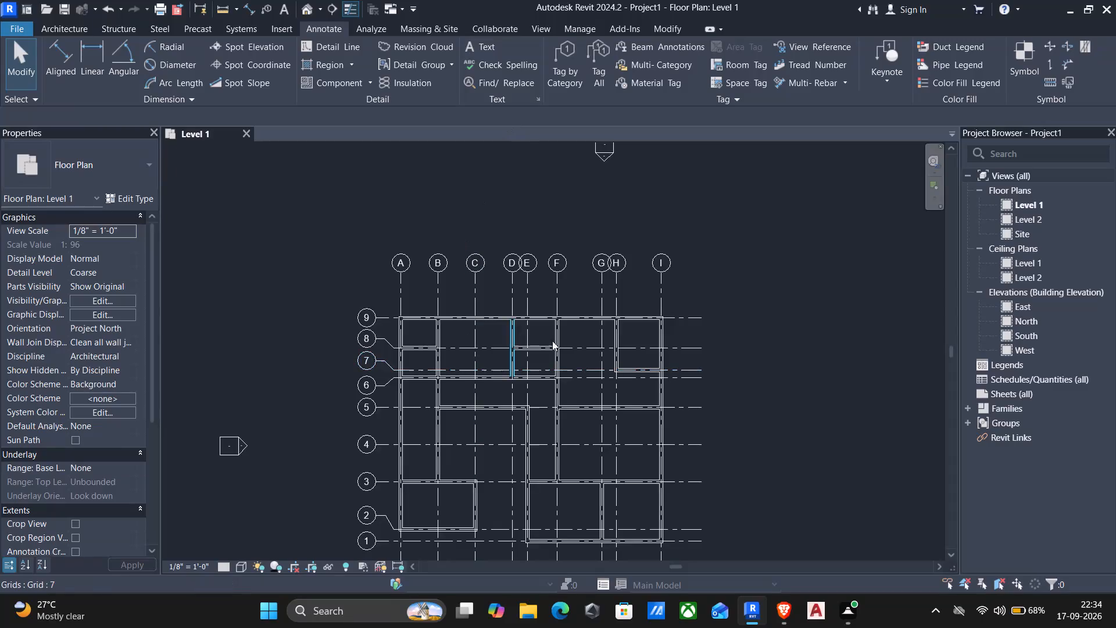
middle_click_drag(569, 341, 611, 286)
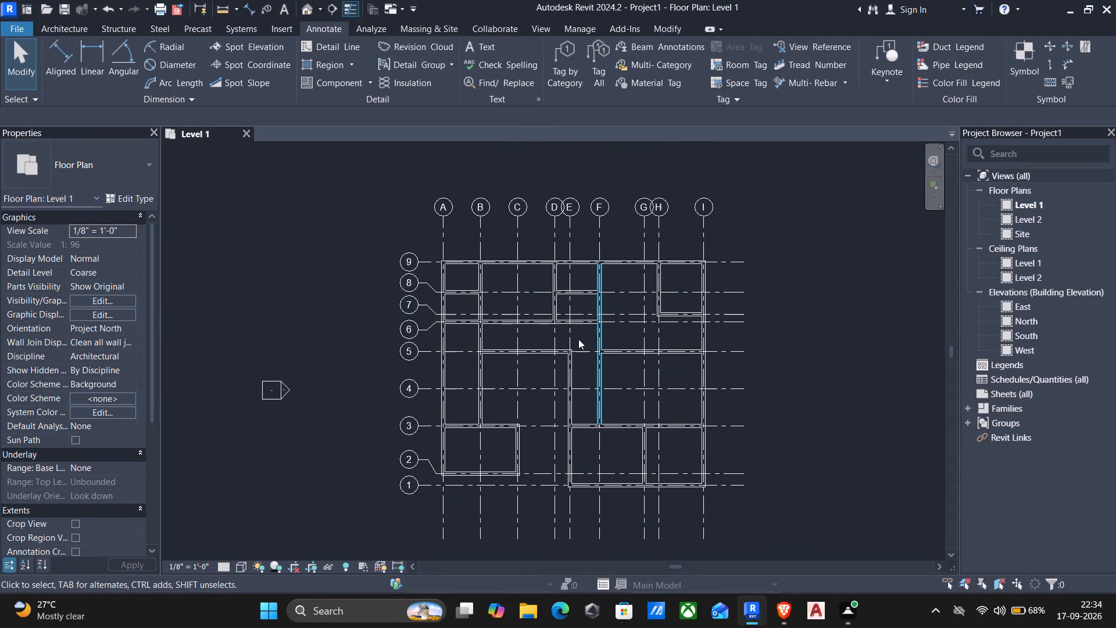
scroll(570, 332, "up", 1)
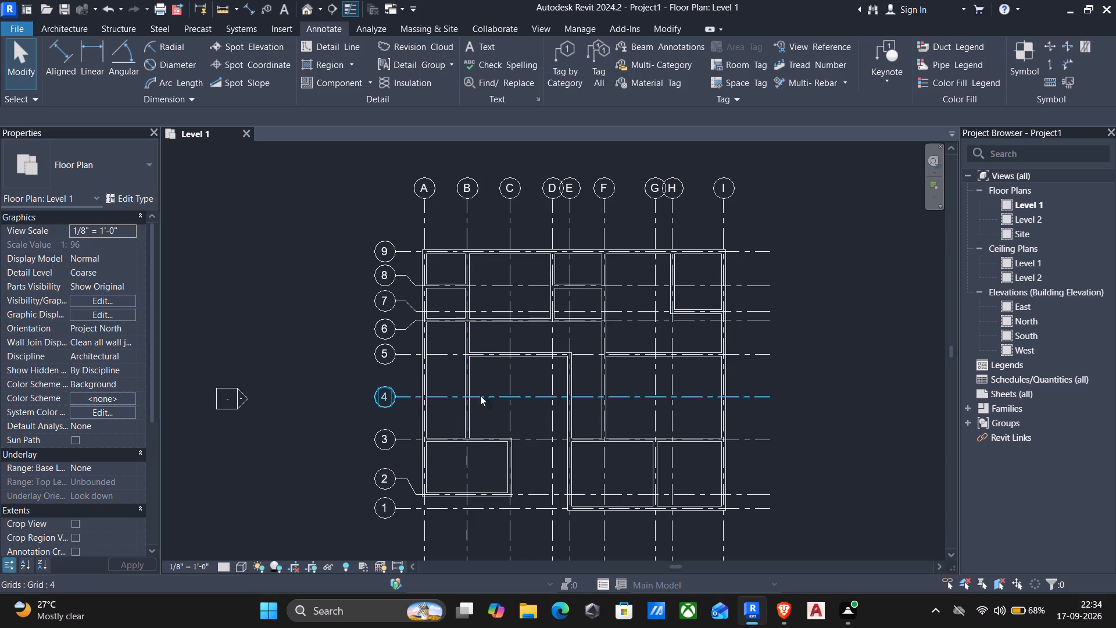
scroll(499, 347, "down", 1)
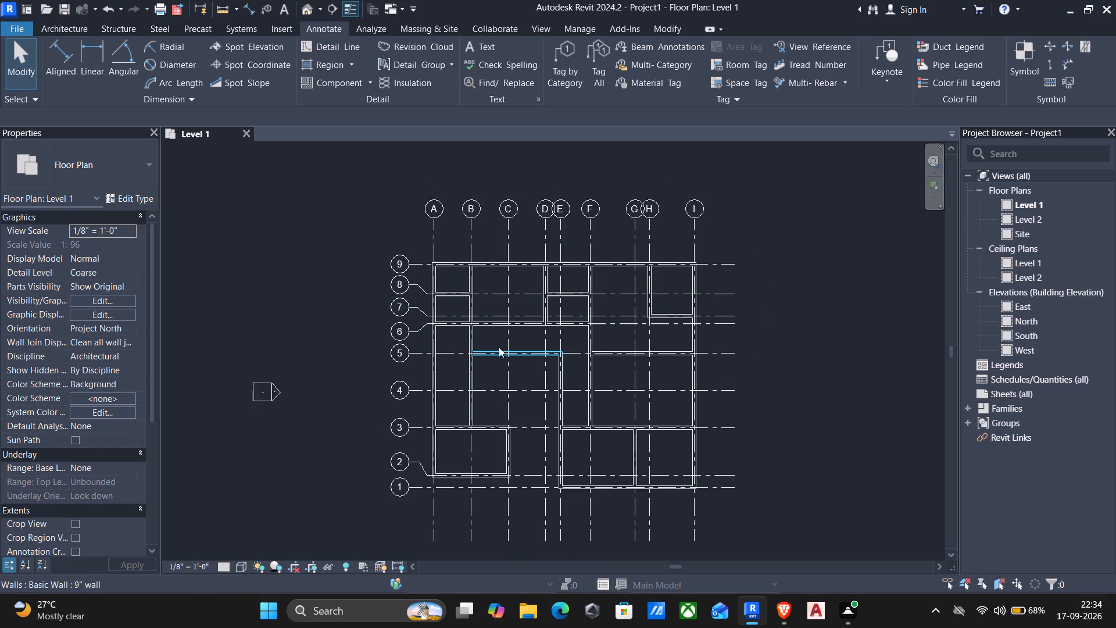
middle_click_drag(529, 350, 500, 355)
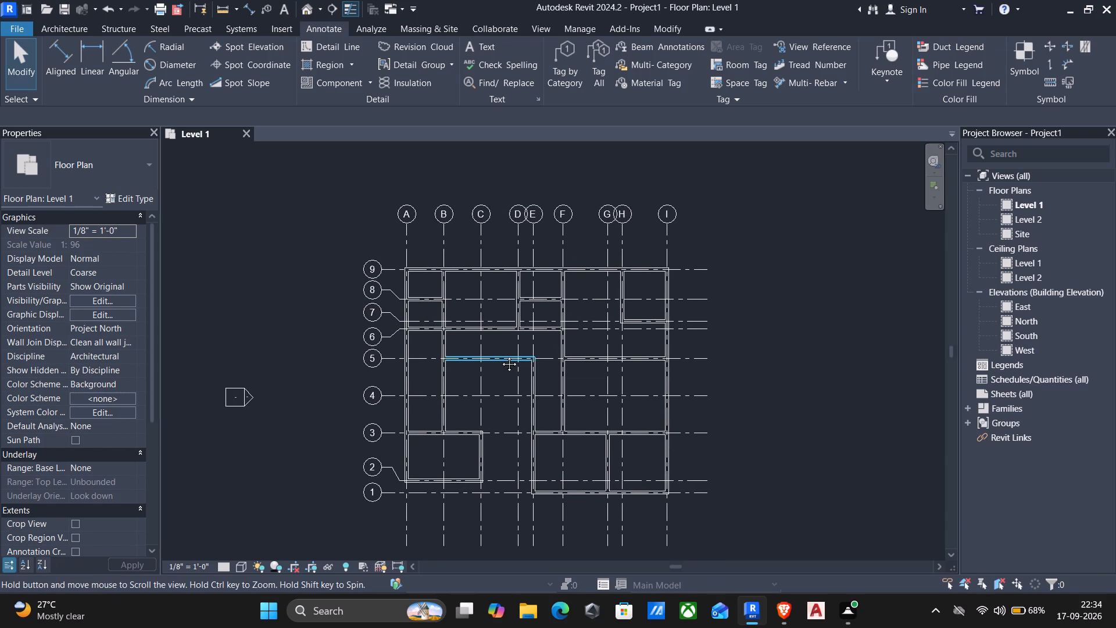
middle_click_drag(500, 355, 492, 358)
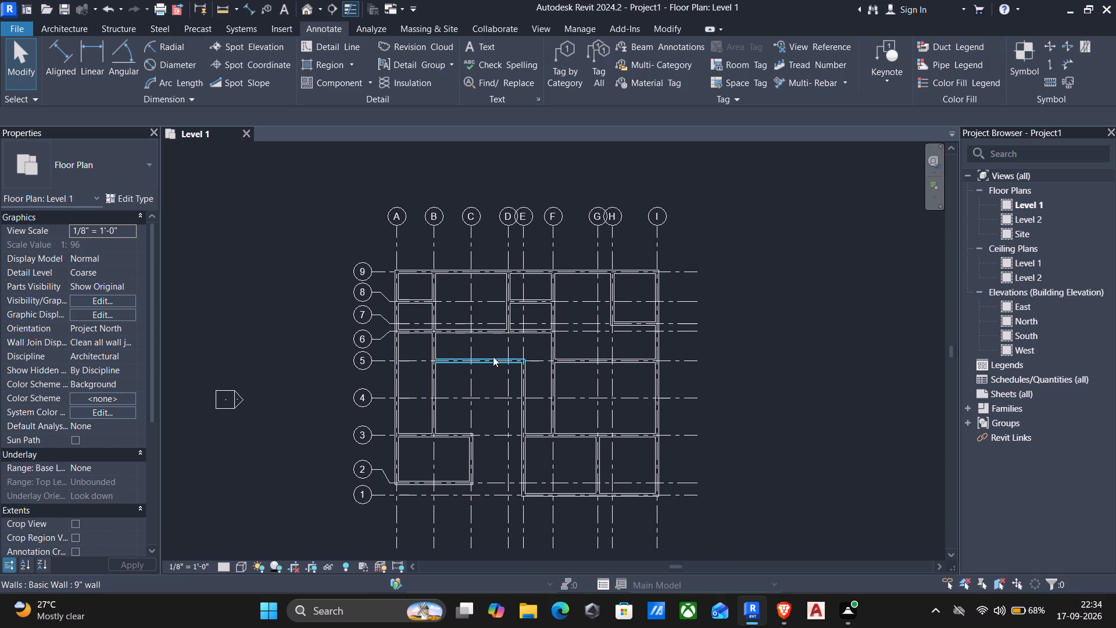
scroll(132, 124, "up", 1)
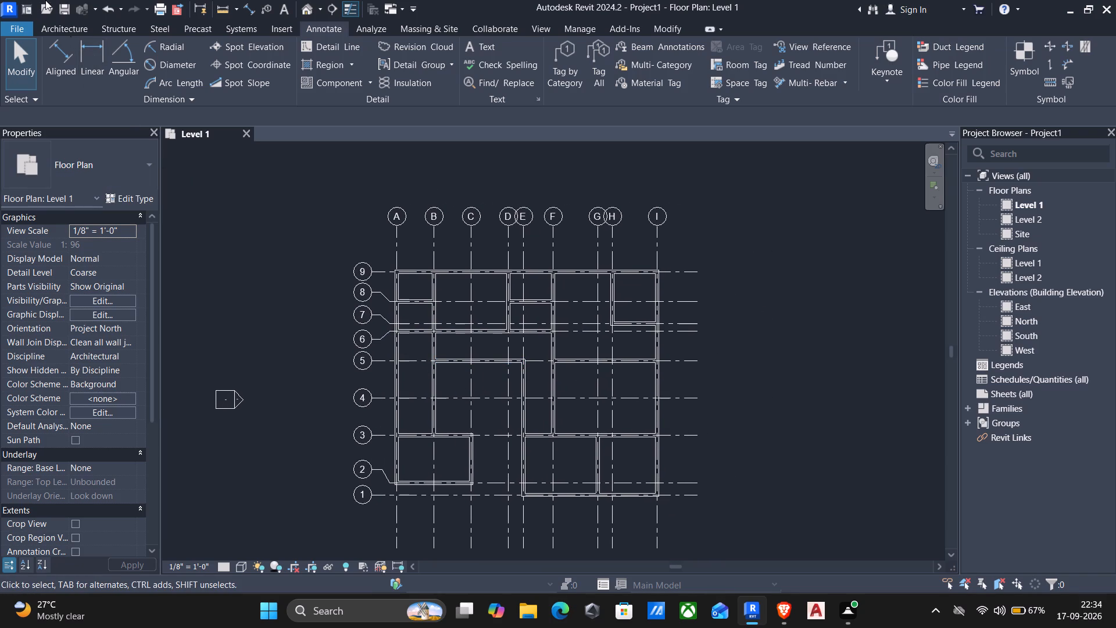
Start the Door command and load the Door-Opening family from the US library's Doors folder.
left_click(53, 28)
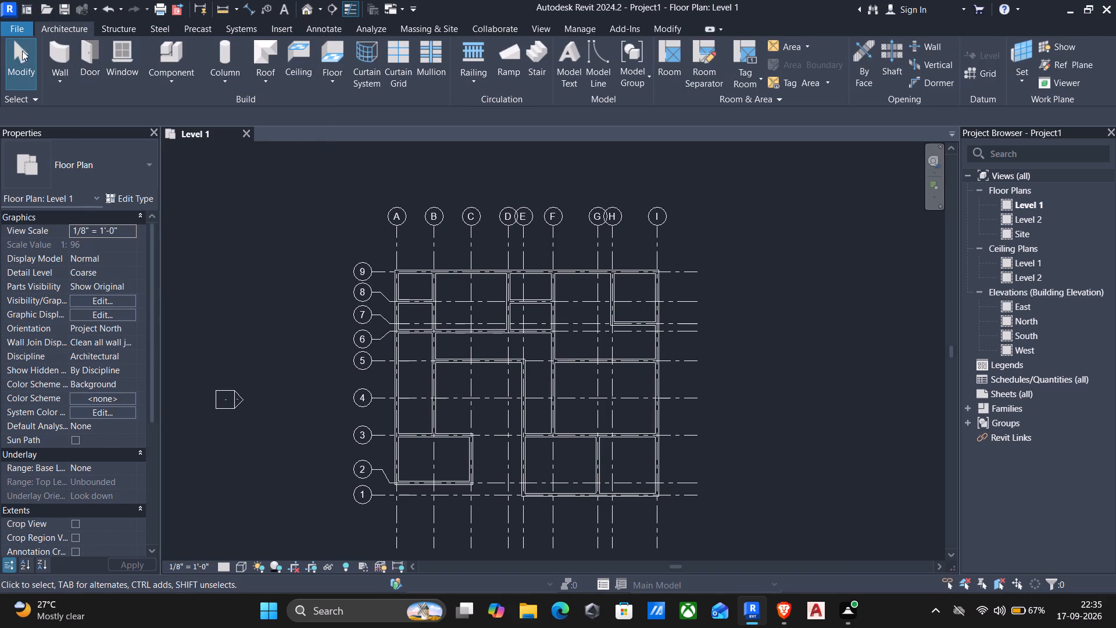
left_click(88, 53)
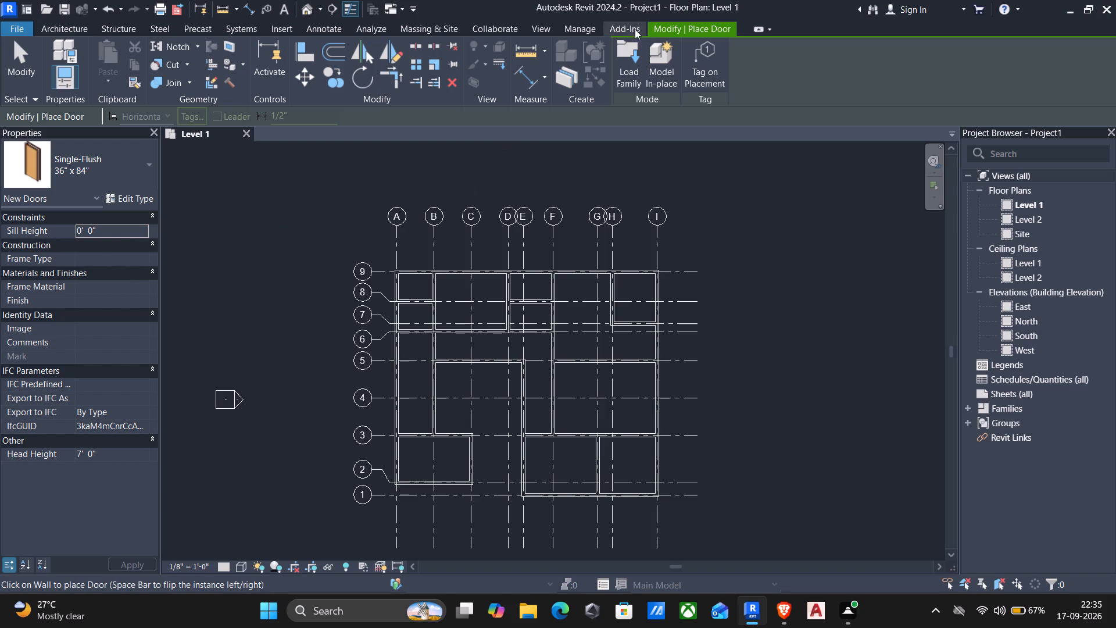
left_click(622, 60)
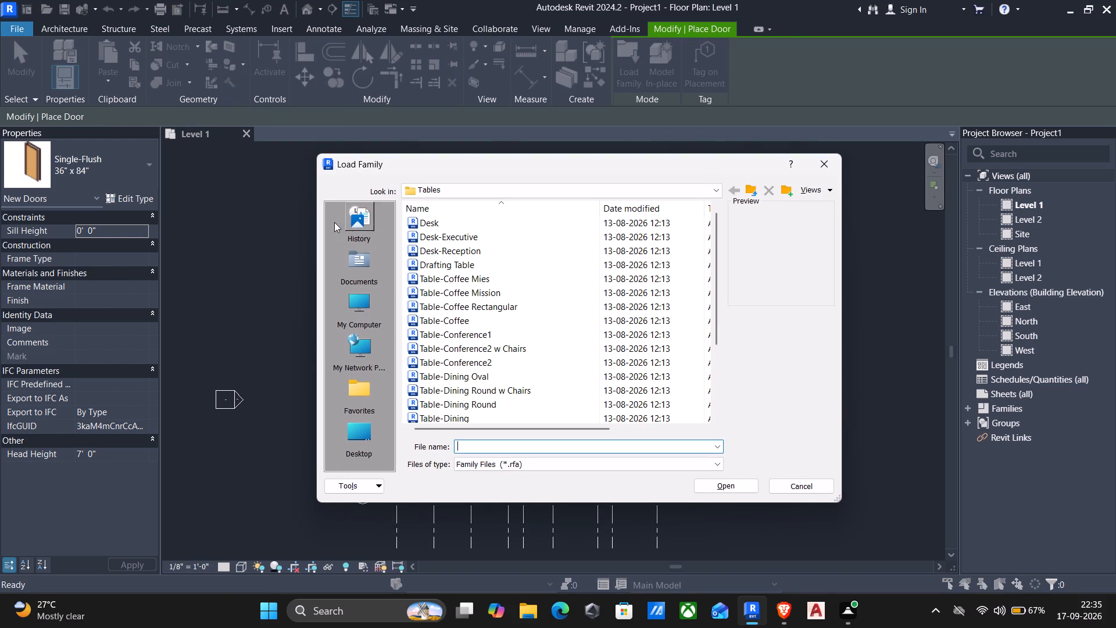
left_click(749, 193)
left_click(749, 192)
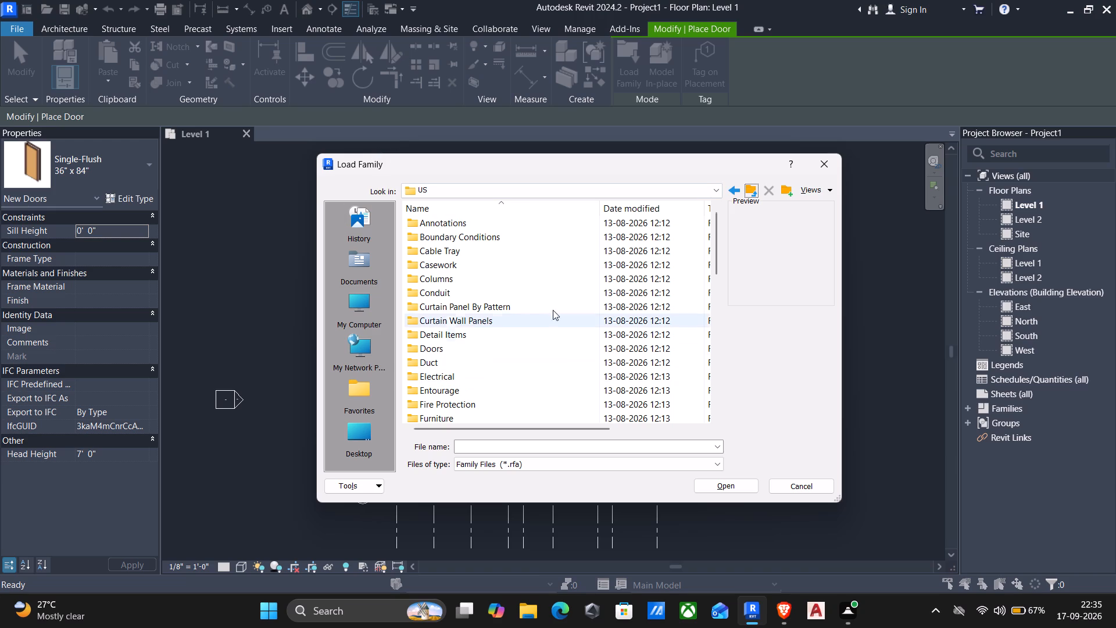
double_click(409, 352)
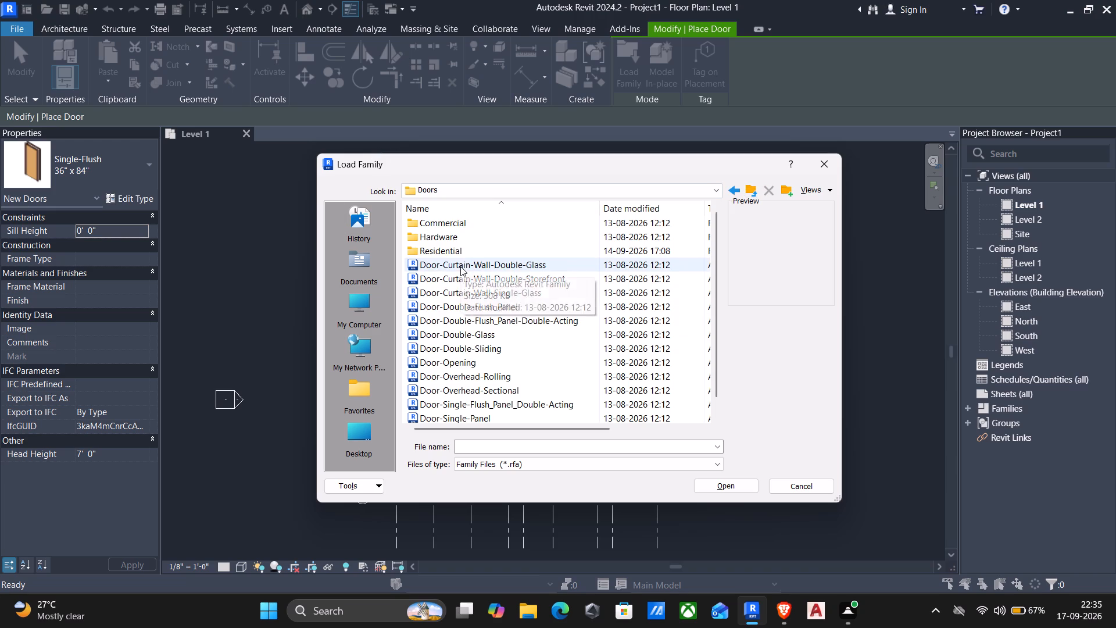
left_click(460, 266)
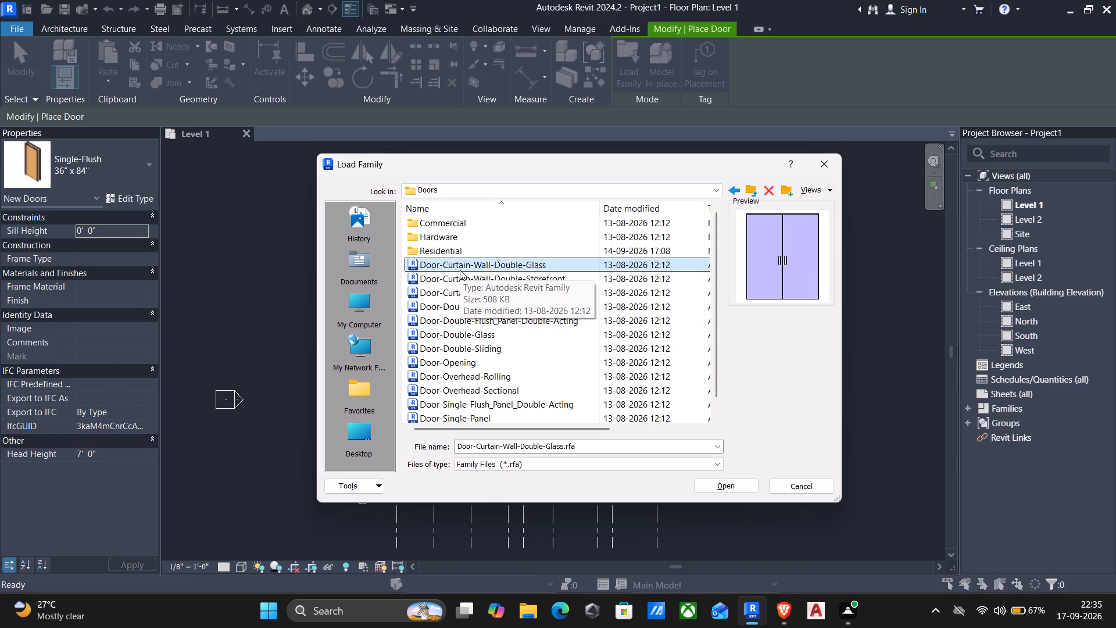
key("Down")
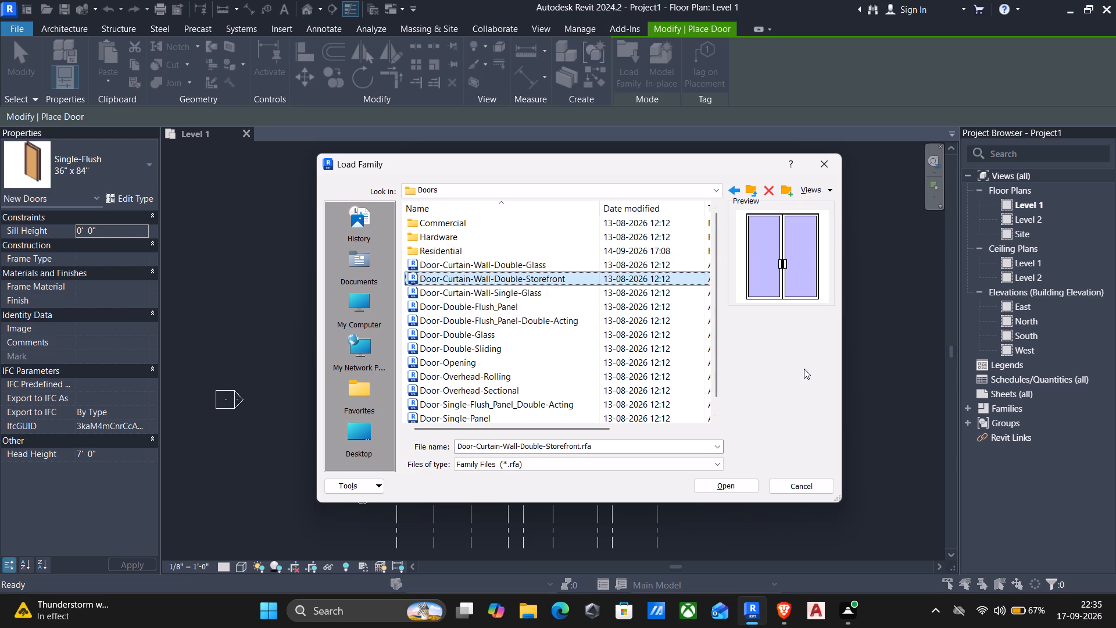
left_click(440, 361)
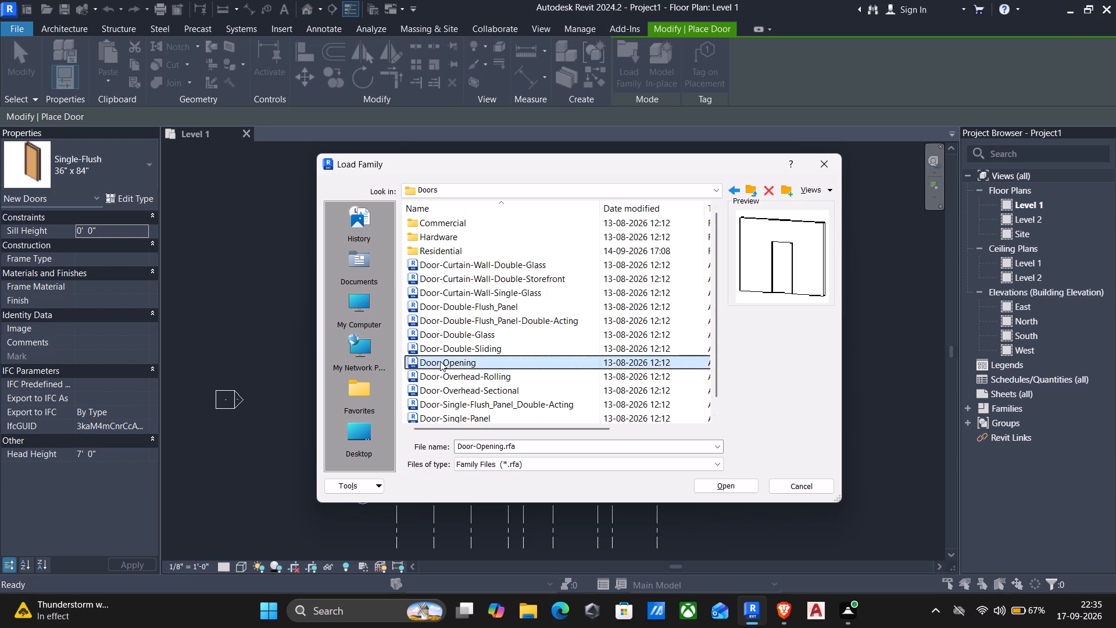
left_click(710, 484)
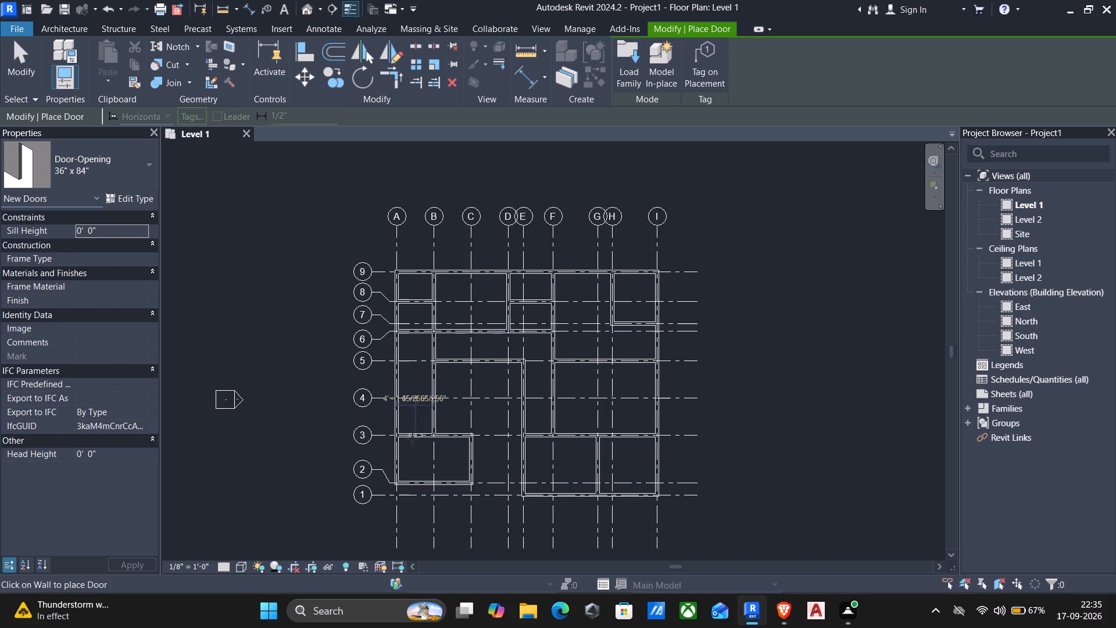
Duplicate the Door-Opening 36" x 84" type and name the copy "5' door opp".
left_click(129, 202)
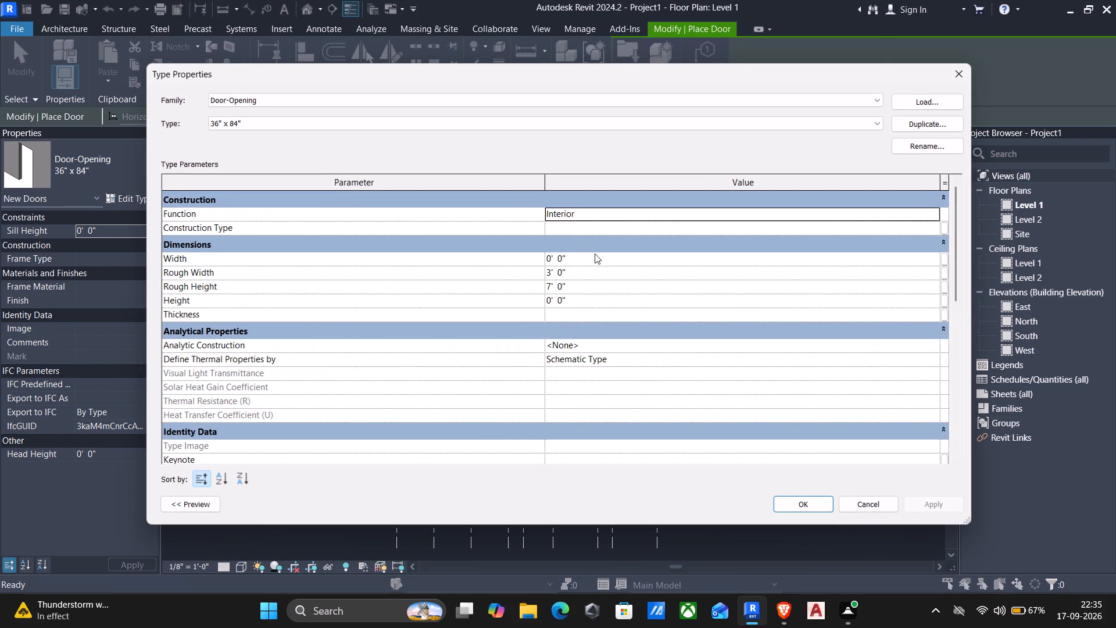
left_click(923, 129)
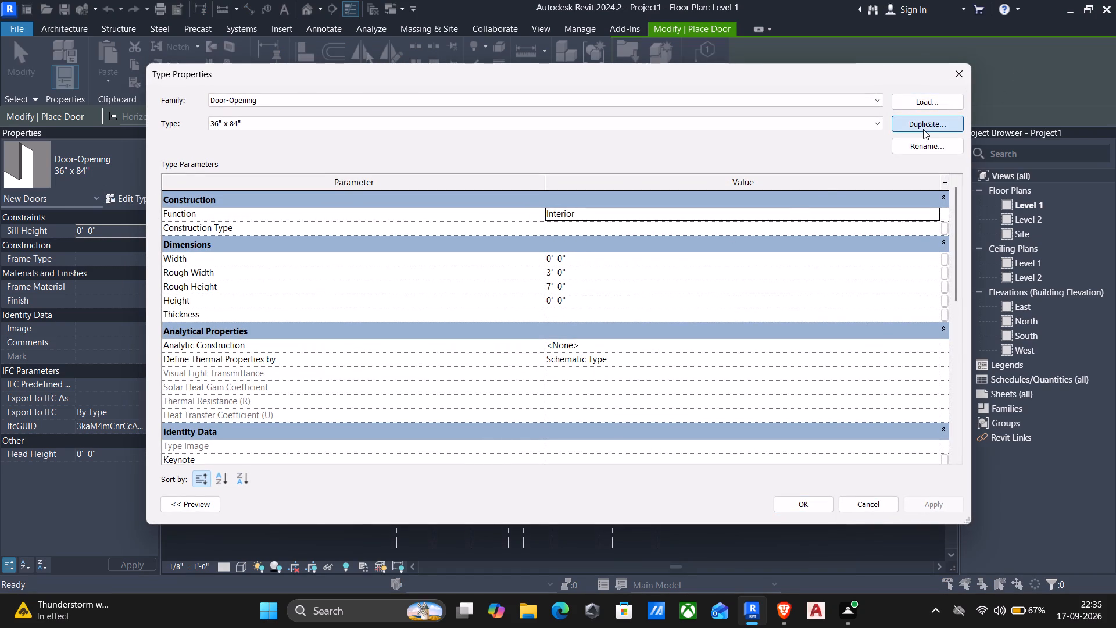
key("BackSpace")
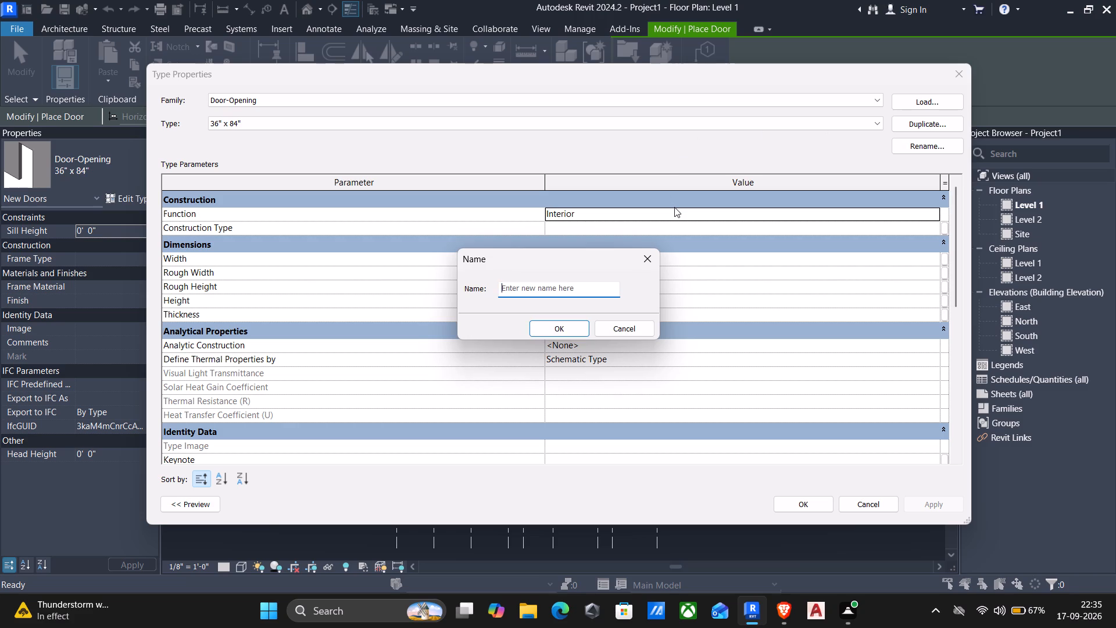
key("5")
key("apostrophe")
key("space")
key("d")
key("o")
key("o")
type("r opp")
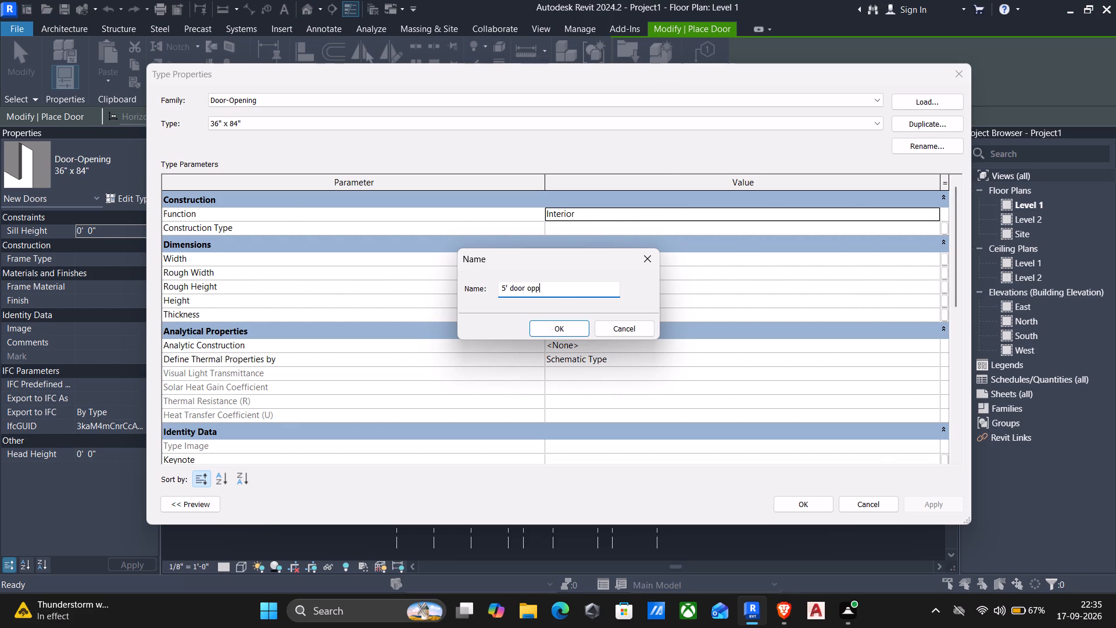
left_click(535, 327)
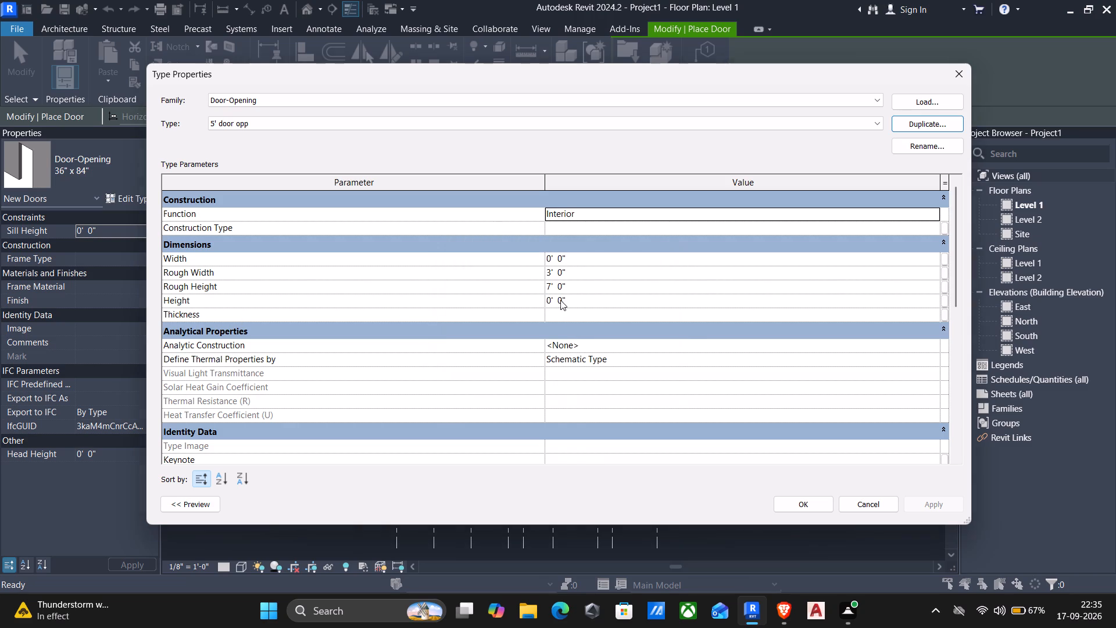
Set the rough width of the 5' door opp type to 5' and apply it.
left_click(584, 272)
type("5'")
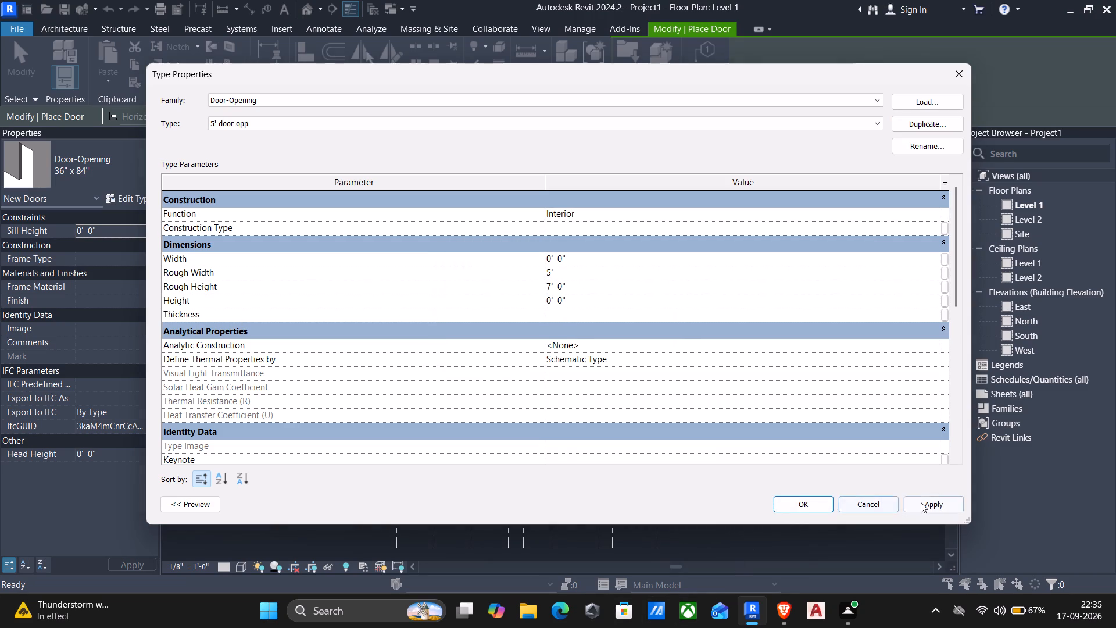
left_click(921, 502)
left_click(807, 506)
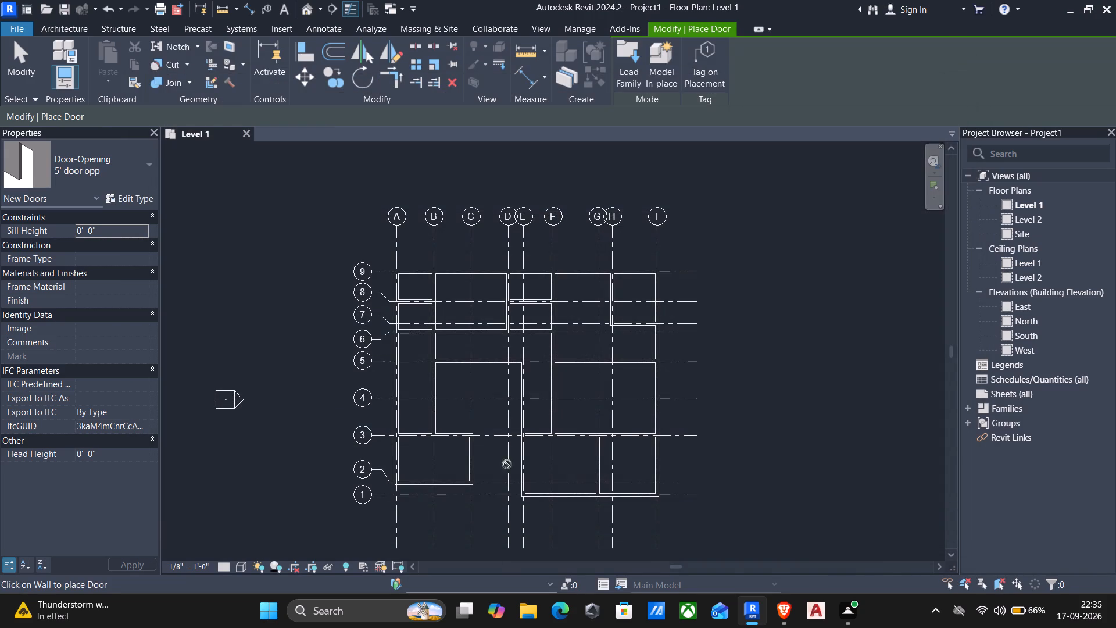
Place 5' door openings in the grid 3 wall midway between A and B, and in the grid B wall about 3' from grid 5.
scroll(413, 443, "up", 3)
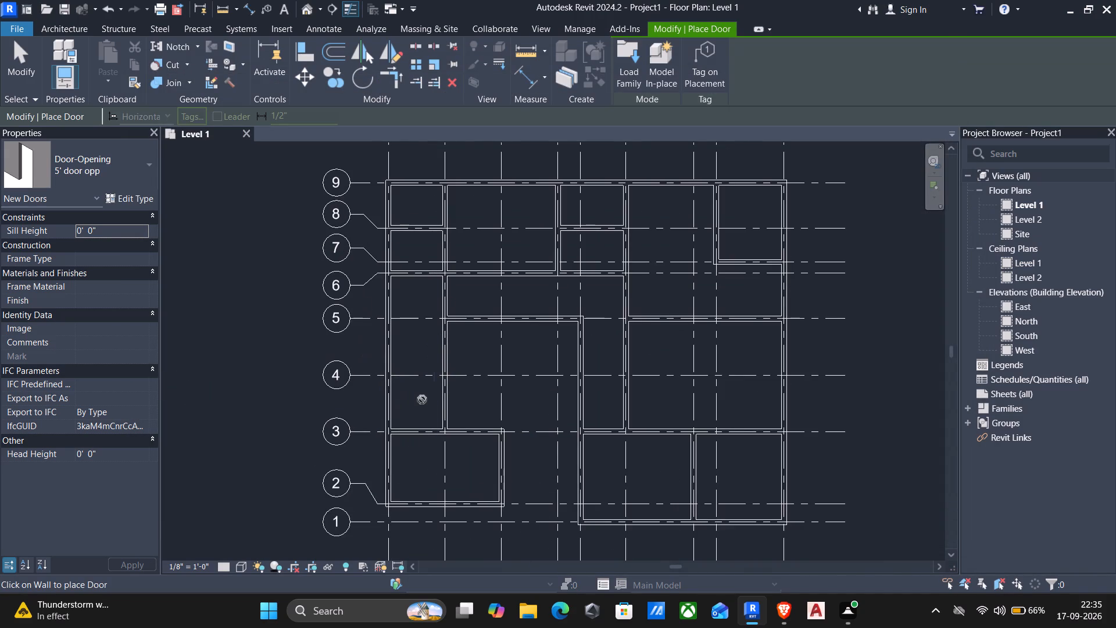
left_click(419, 433)
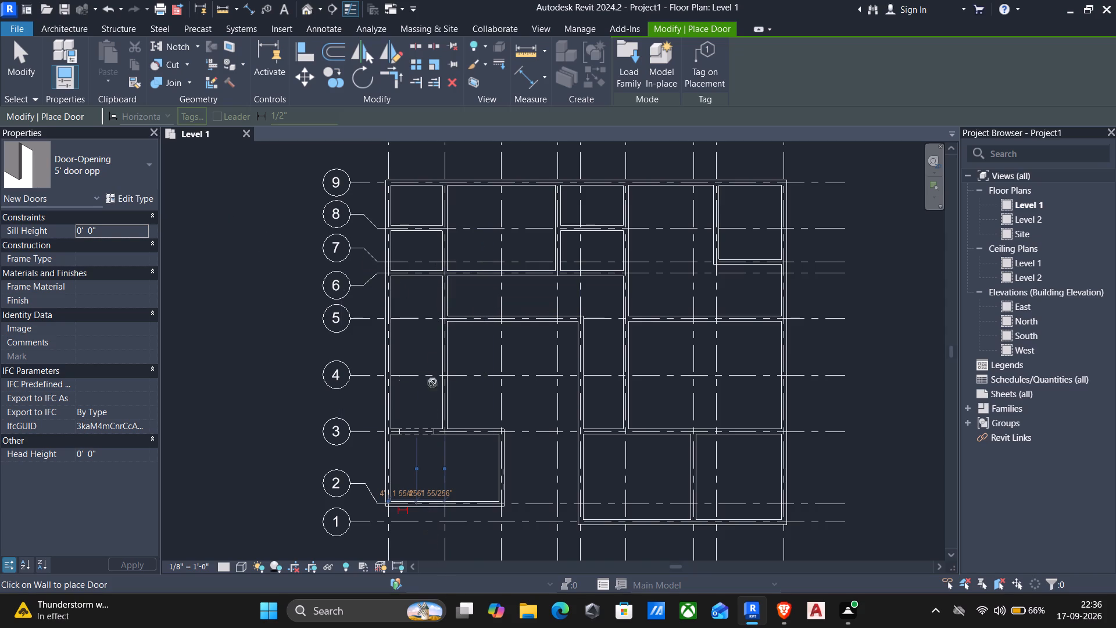
left_click(445, 299)
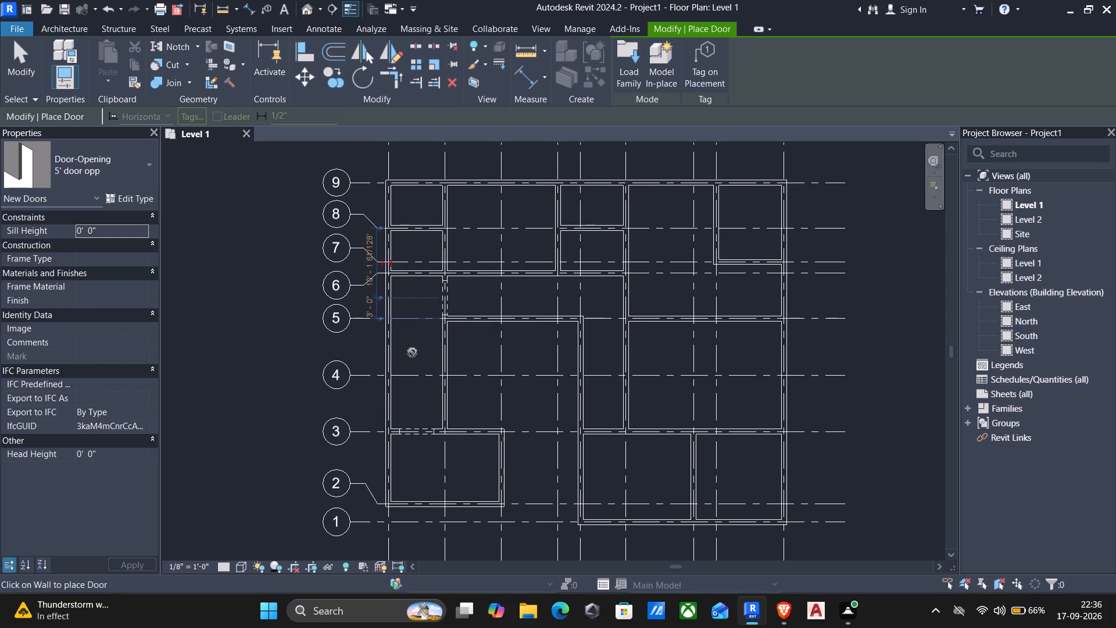
Choose the Door-Opening 30" x 80" type, dismiss the save reminder, and set the type's rough width to 6' and rough height to 7'.
left_click(101, 179)
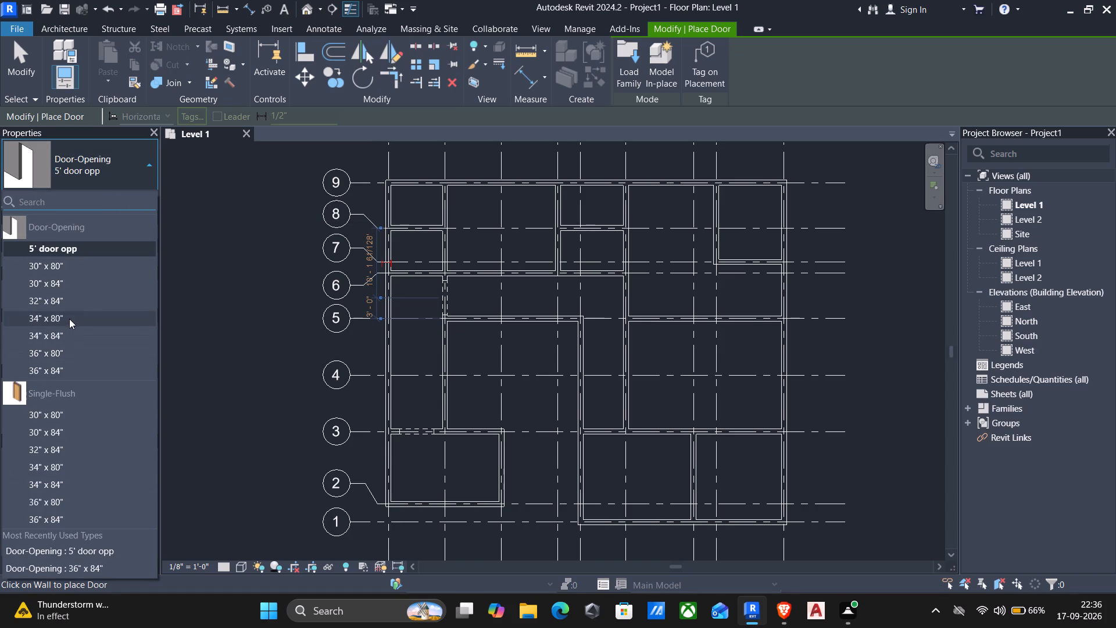
left_click(58, 270)
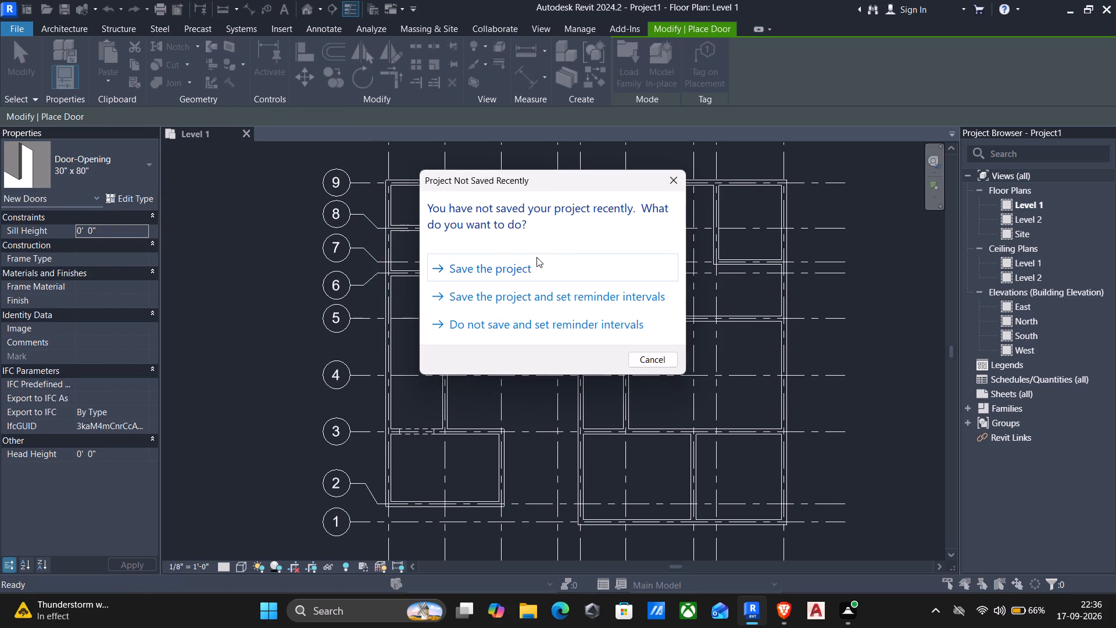
left_click(667, 189)
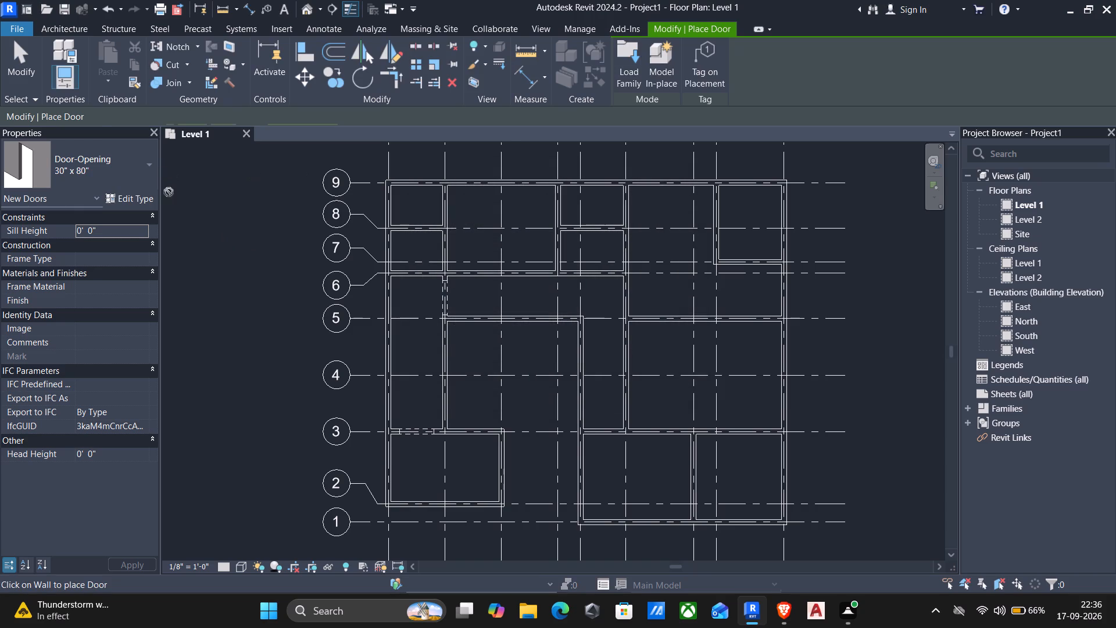
left_click(139, 198)
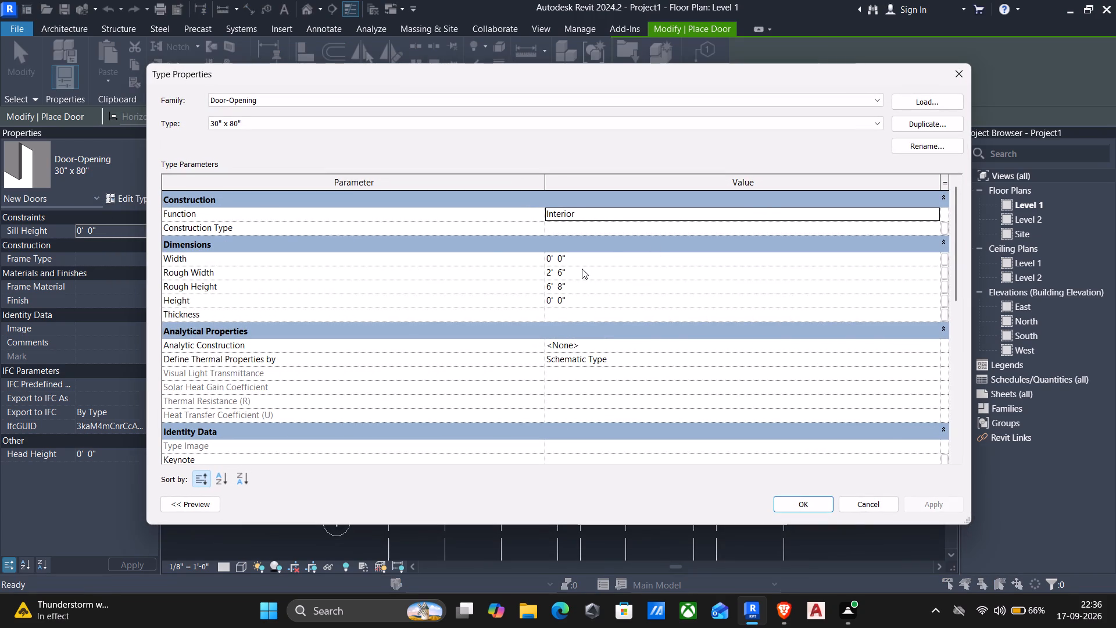
left_click(584, 273)
key("6")
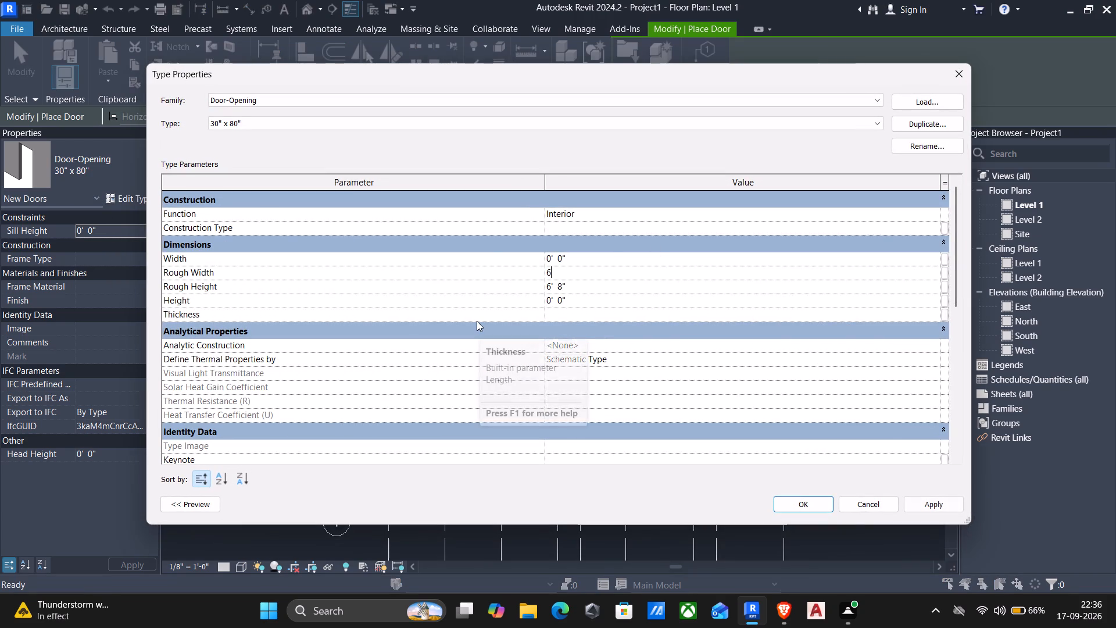
key("apostrophe")
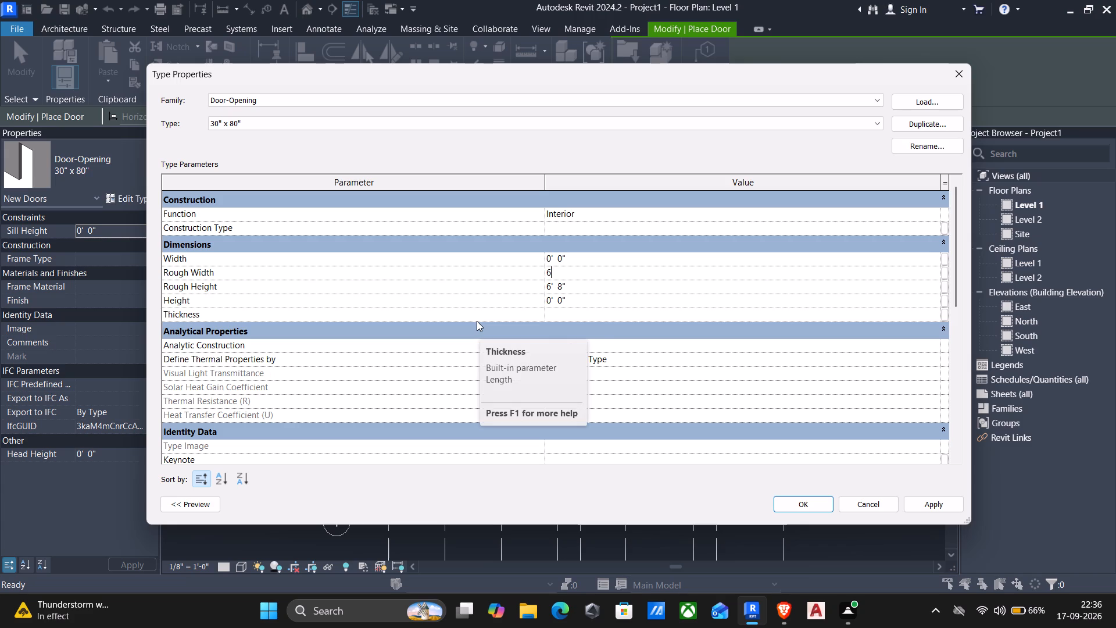
left_click(594, 288)
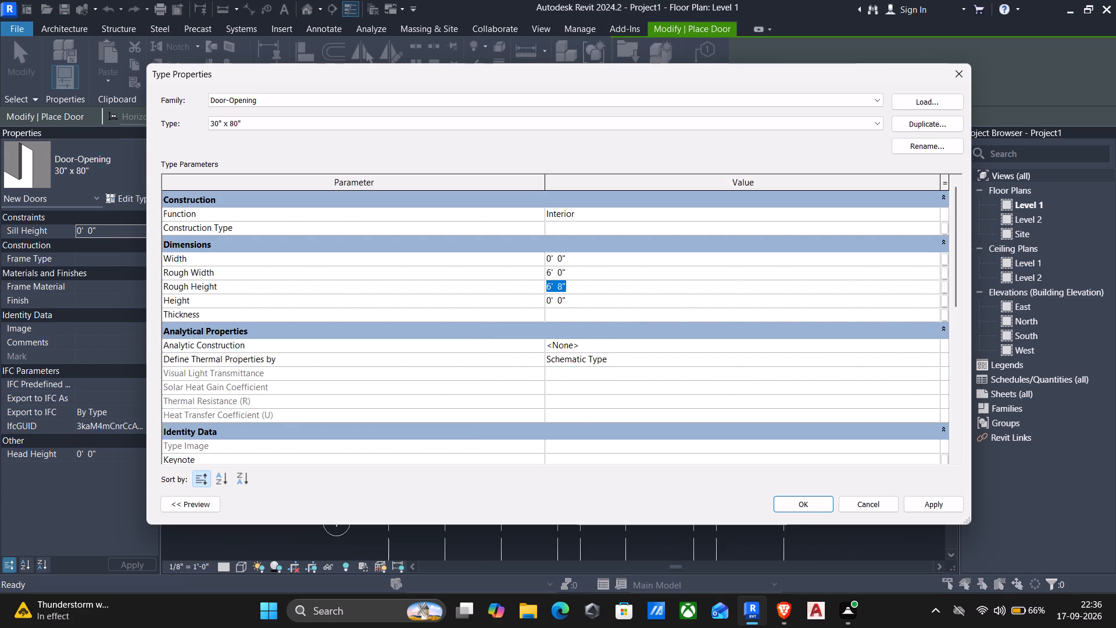
key("7")
key("apostrophe")
left_click(909, 502)
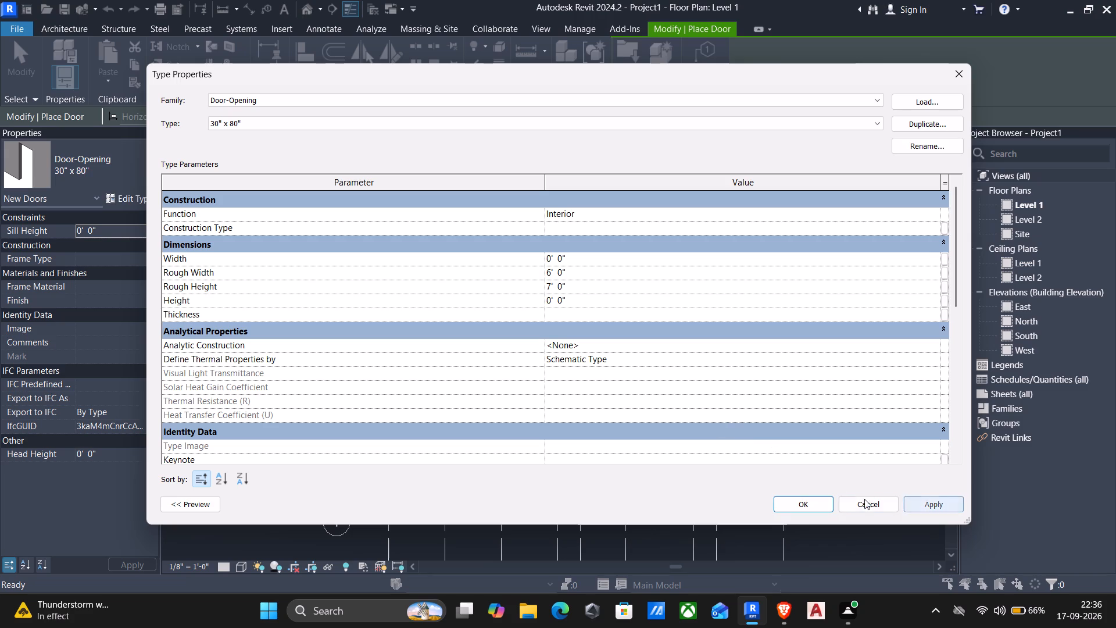
left_click(789, 508)
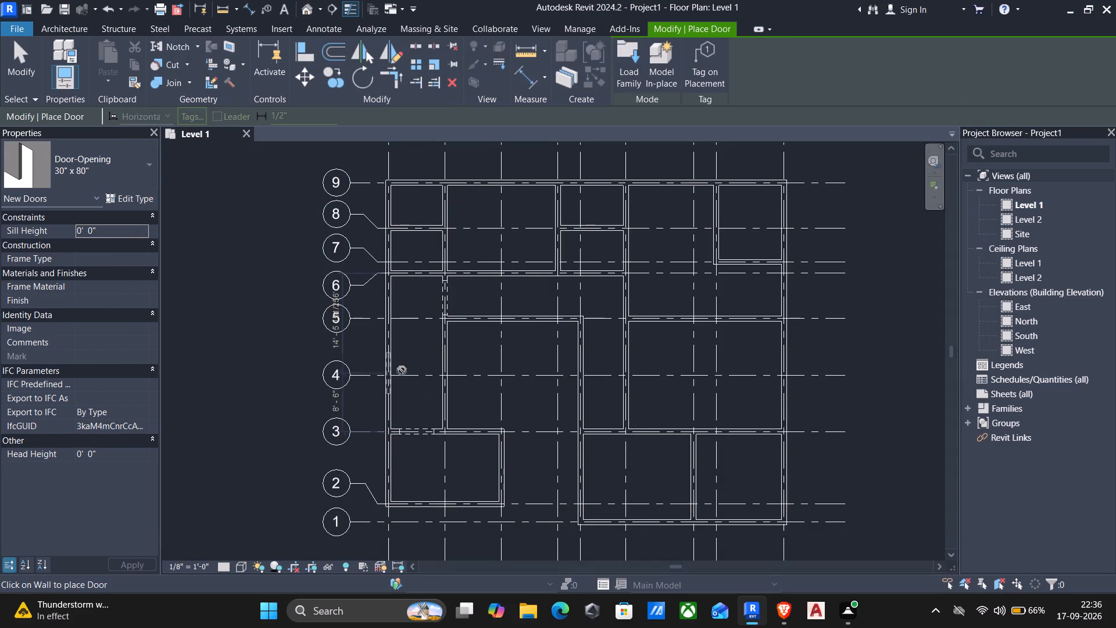
Place five door openings: one in the grid B wall between grids 4 and 5, two in the grid 5 wall, two in the wall beyond grid D.
left_click(445, 351)
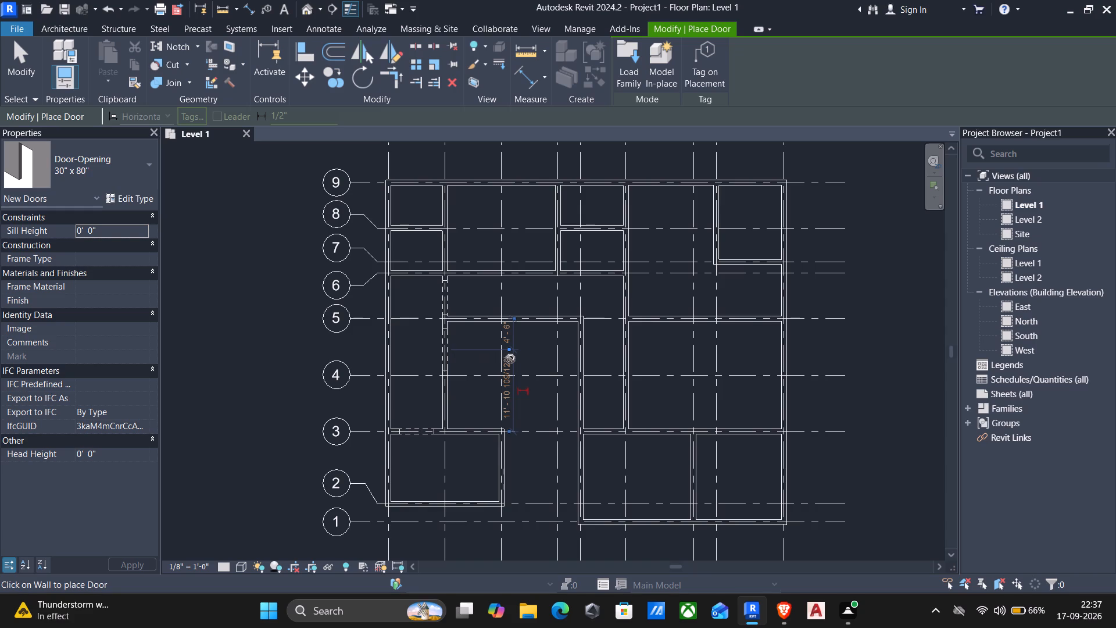
left_click(471, 315)
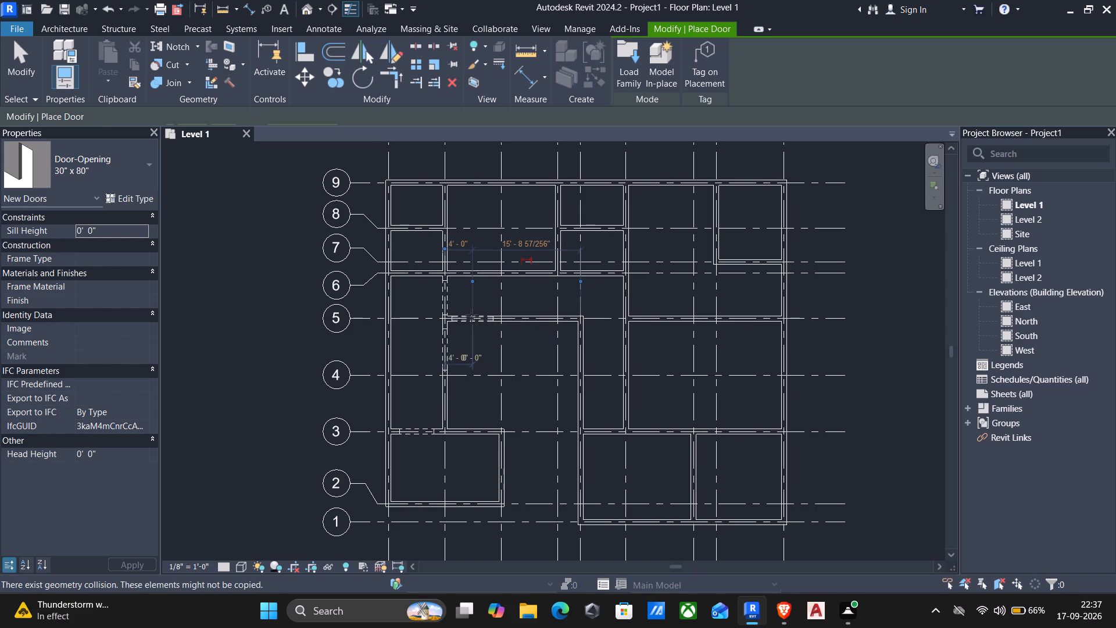
left_click(552, 323)
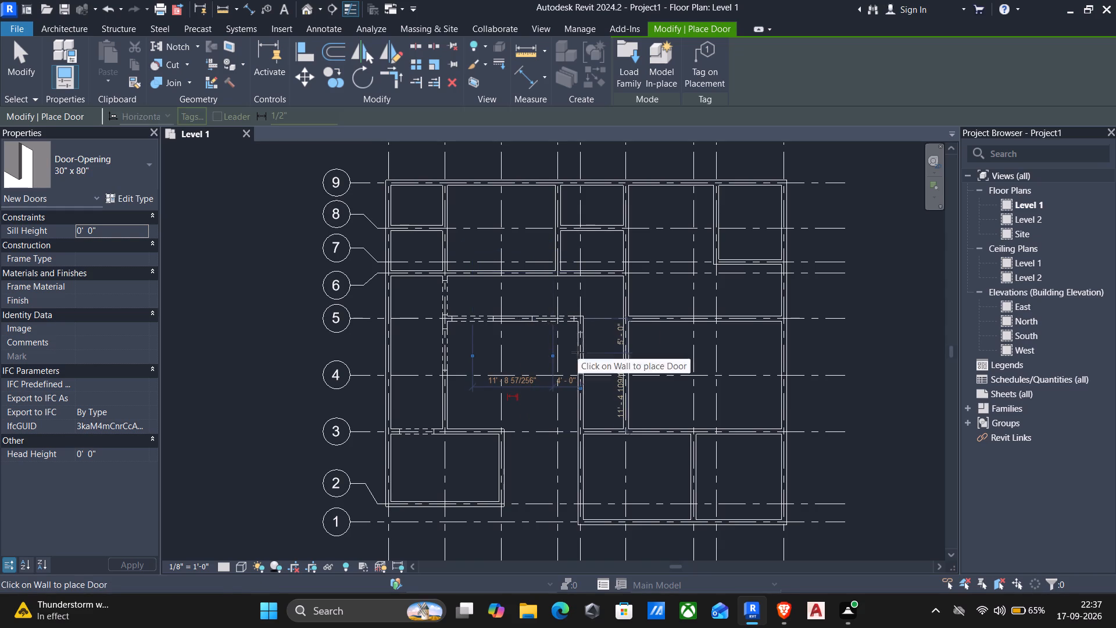
left_click(578, 353)
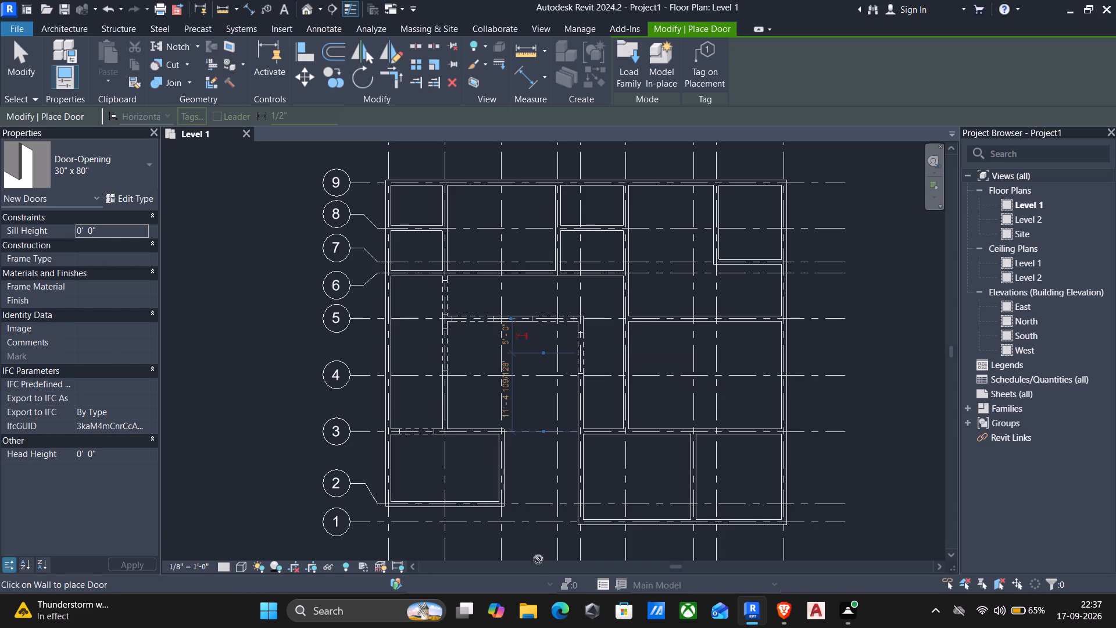
left_click(582, 405)
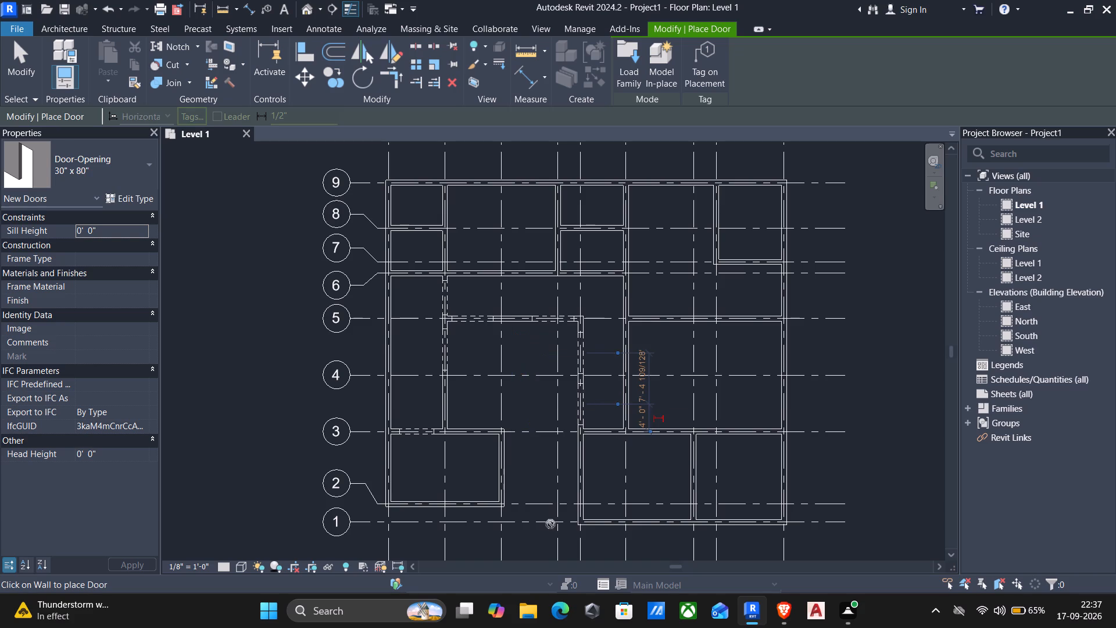
key("Escape")
key("Escape")
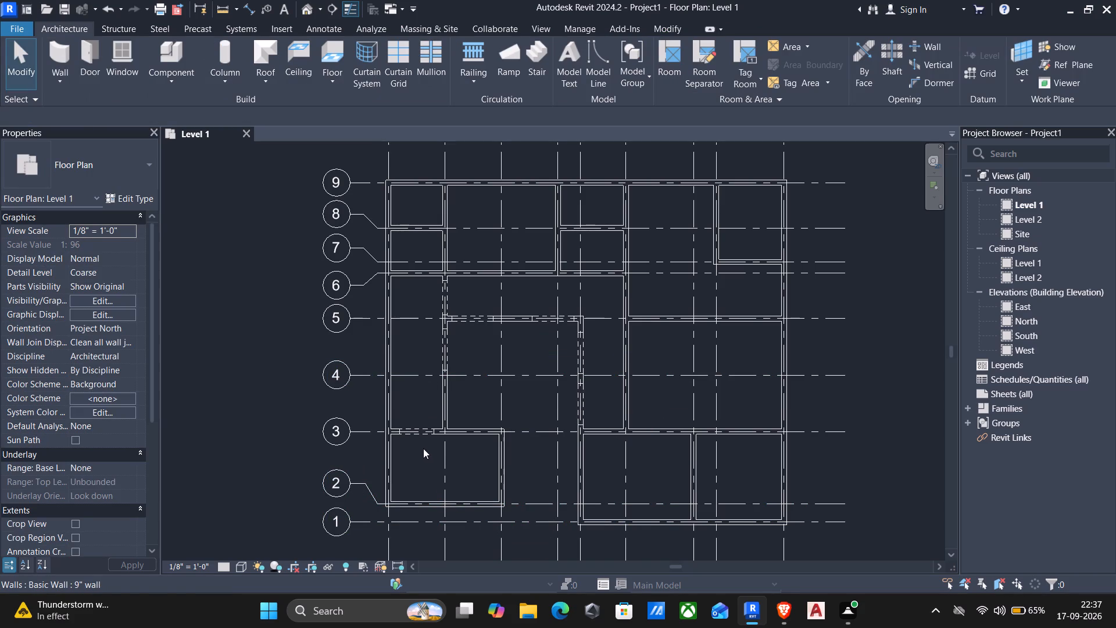
Nudge the grid 3 opening 6" toward grid B, and the grid B opening between grids 4 and 5 to 4' from grid 5.
left_click(419, 434)
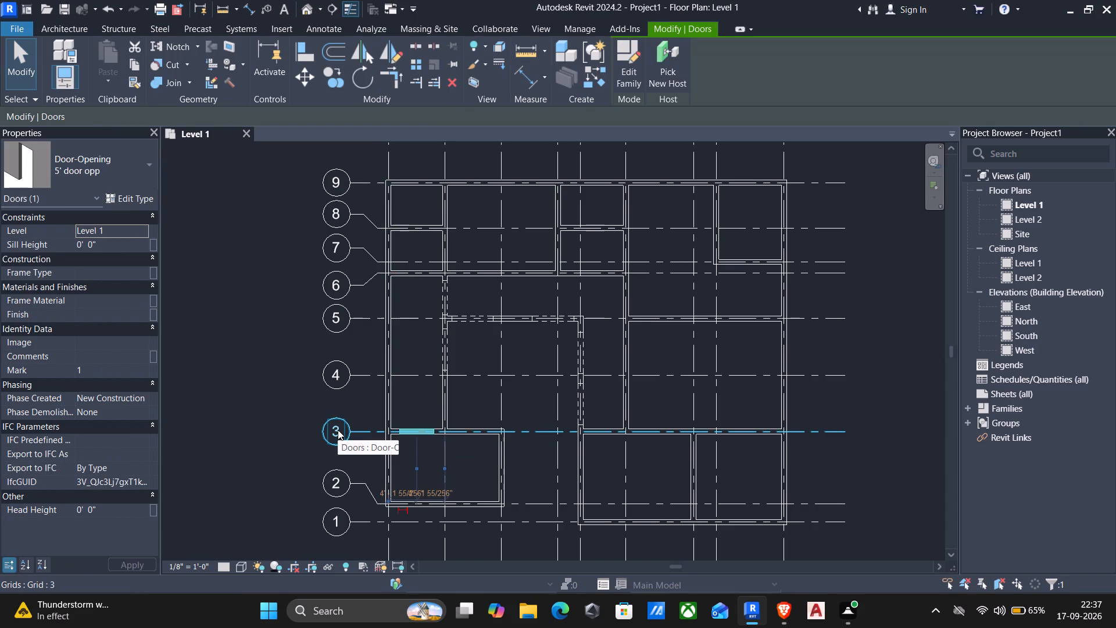
key("Right")
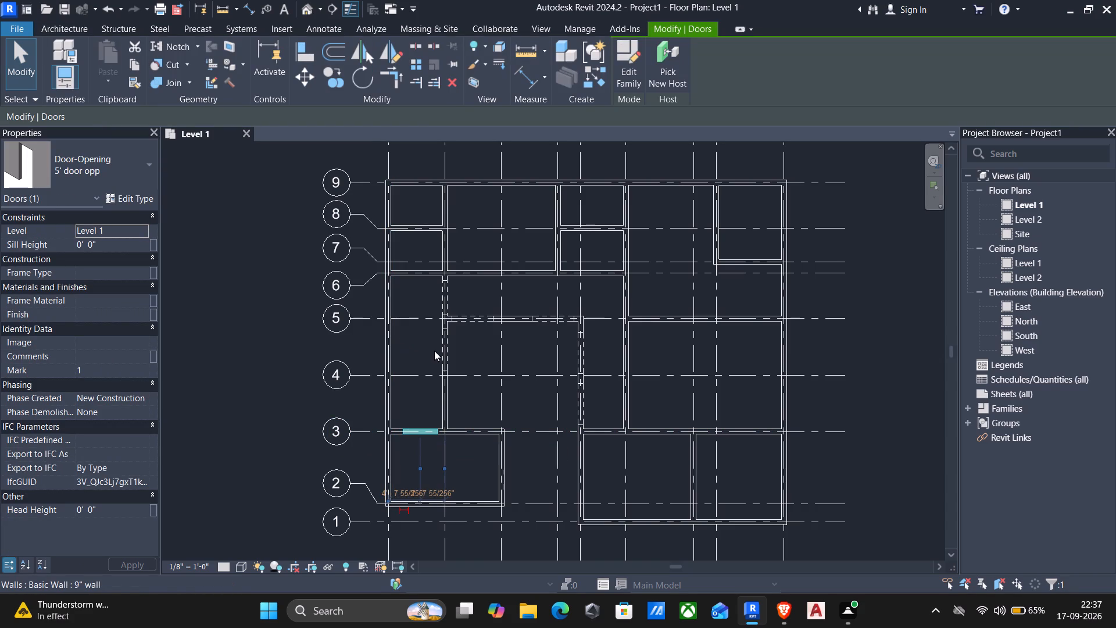
left_click(454, 298)
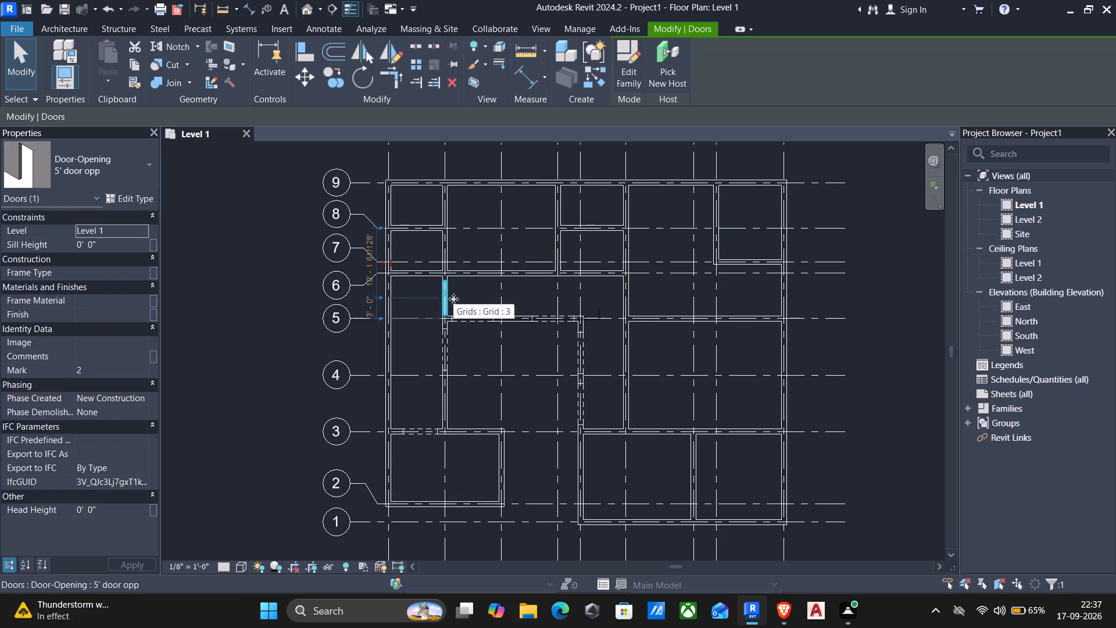
left_click(442, 349)
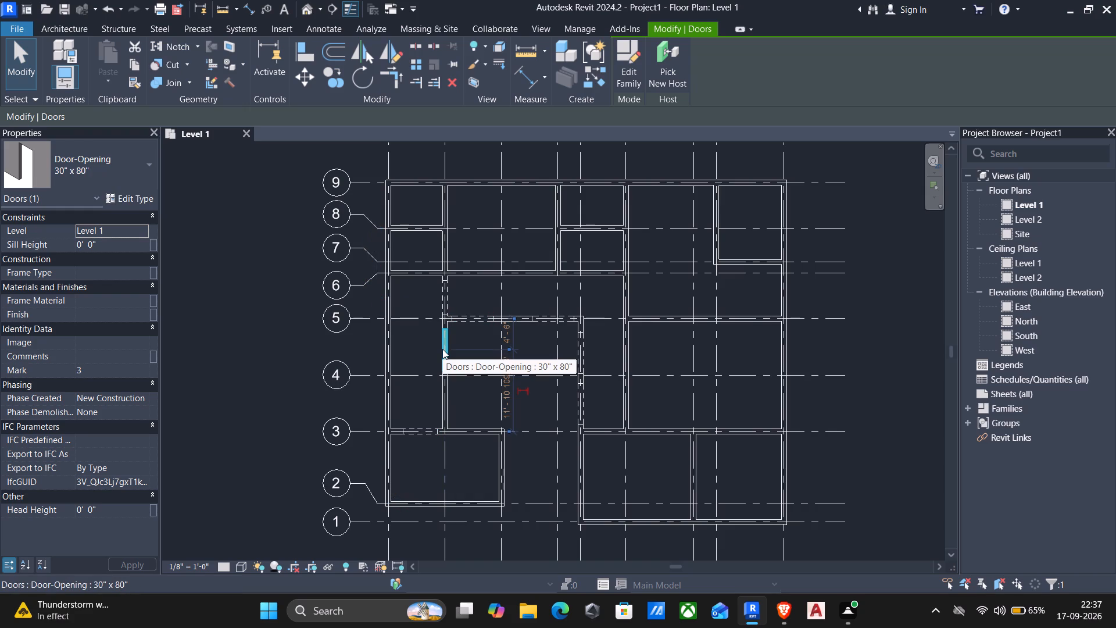
key("Up")
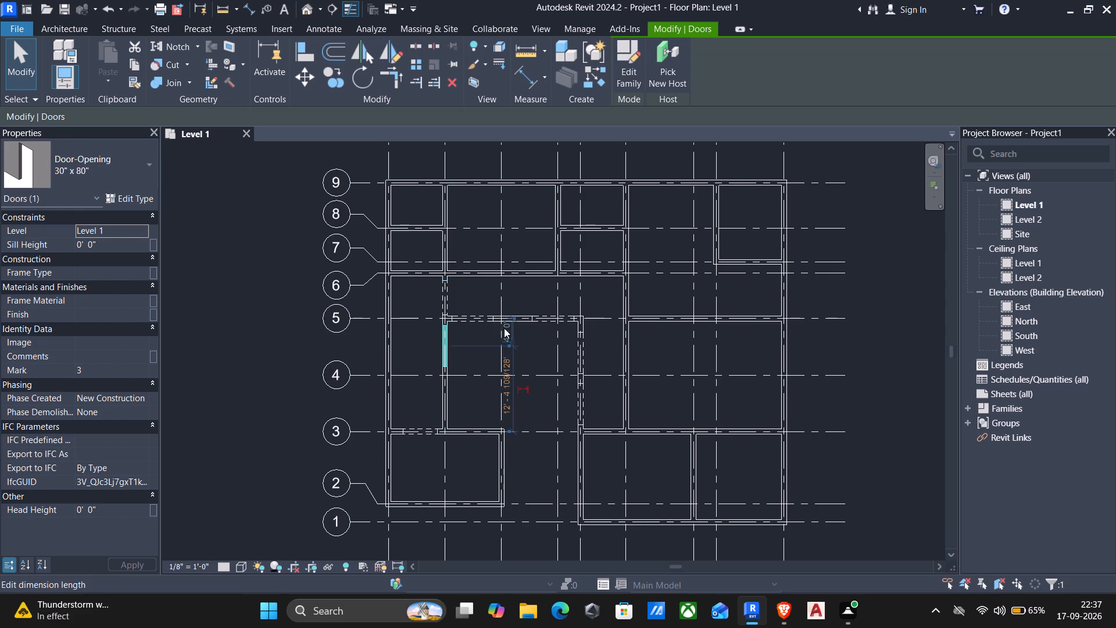
Nudge the grid 5 opening near grid D to 4'-6" from the corner, and the adjoining wall's openings to 4'-6" from grid 5 and 3'-6" from grid 3.
left_click(493, 317)
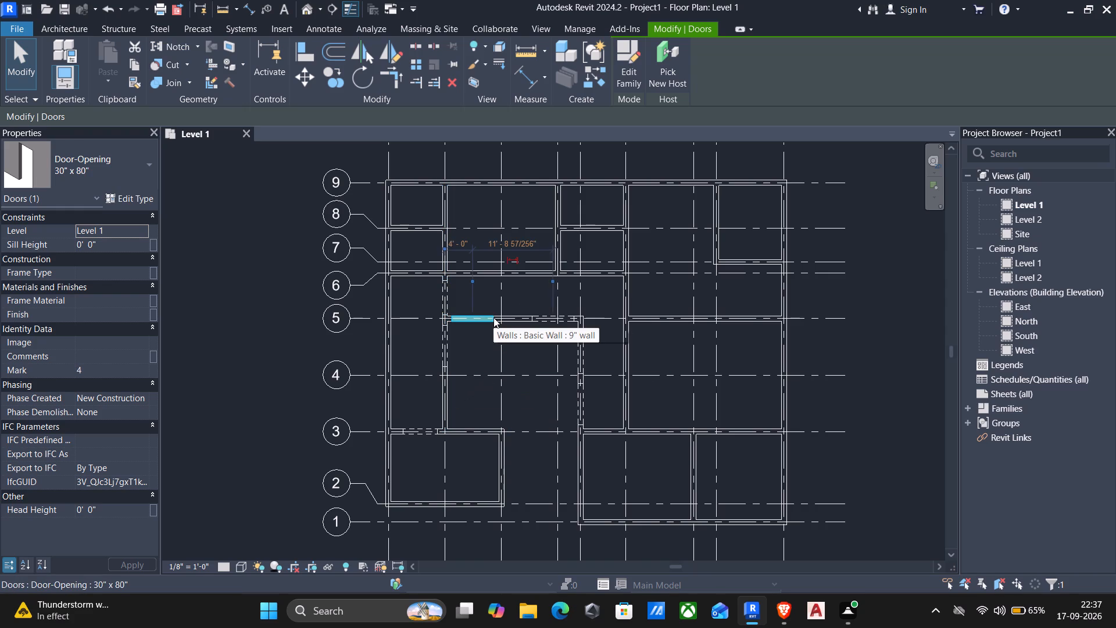
left_click(554, 316)
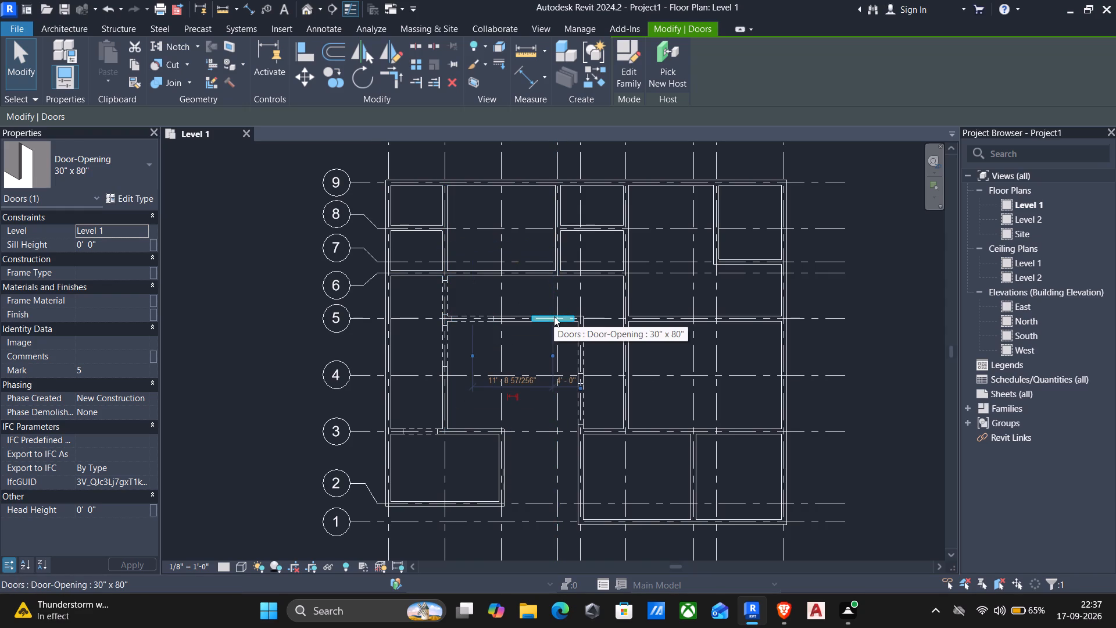
key("Left")
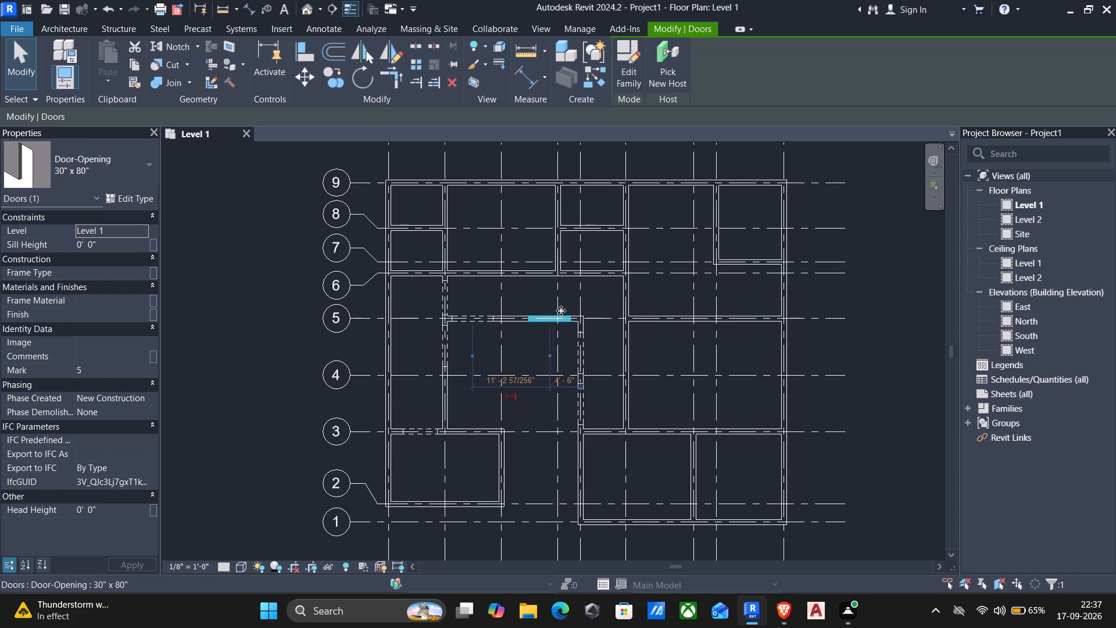
left_click(579, 346)
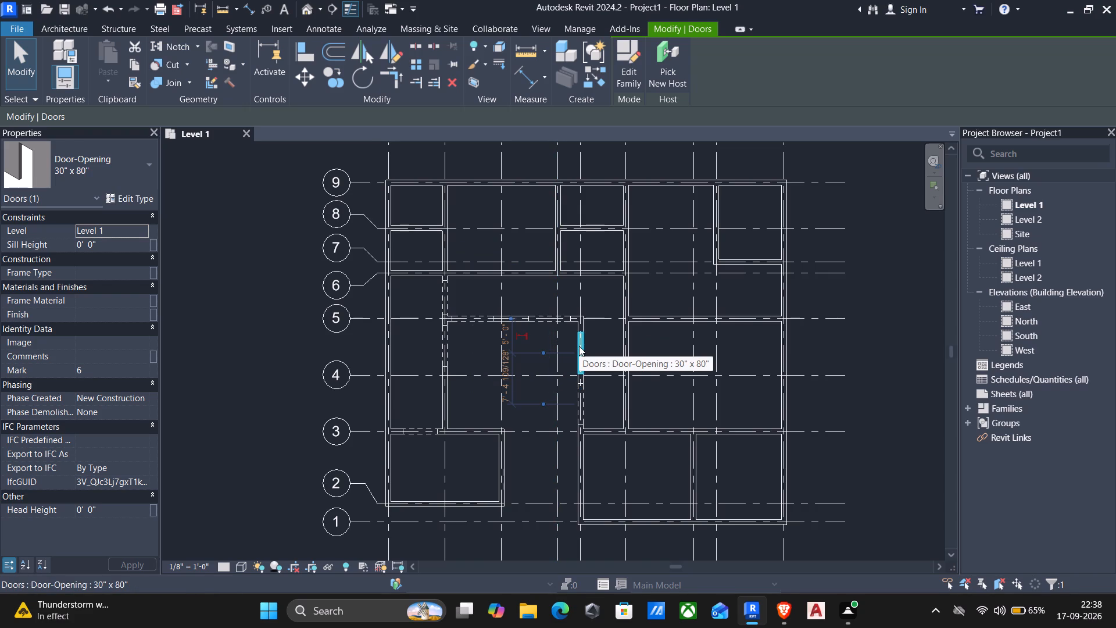
key("Up")
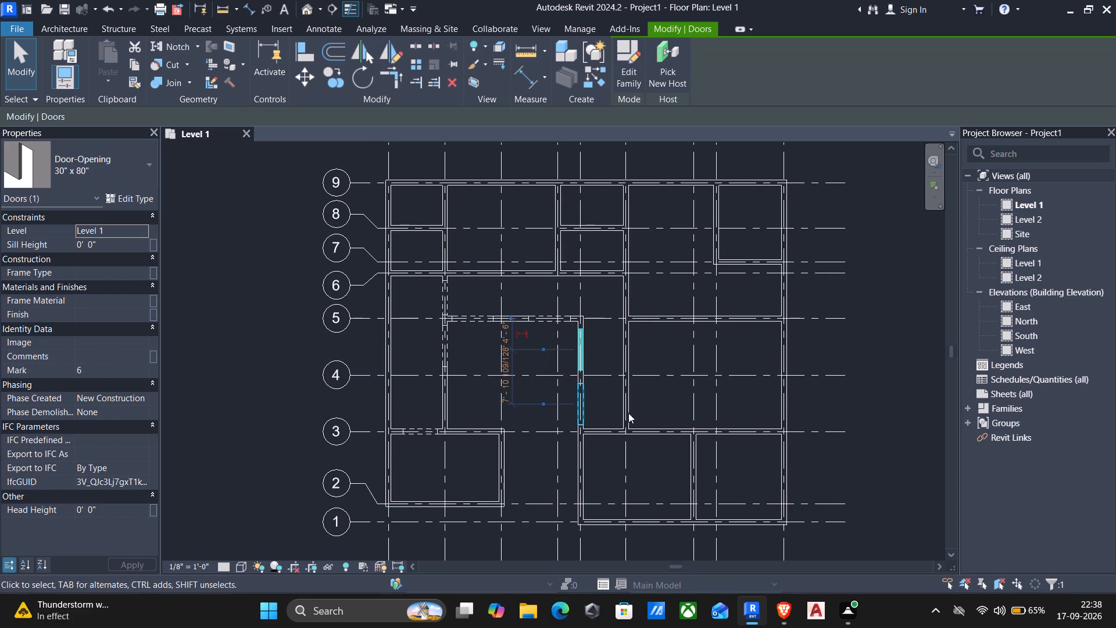
left_click(580, 405)
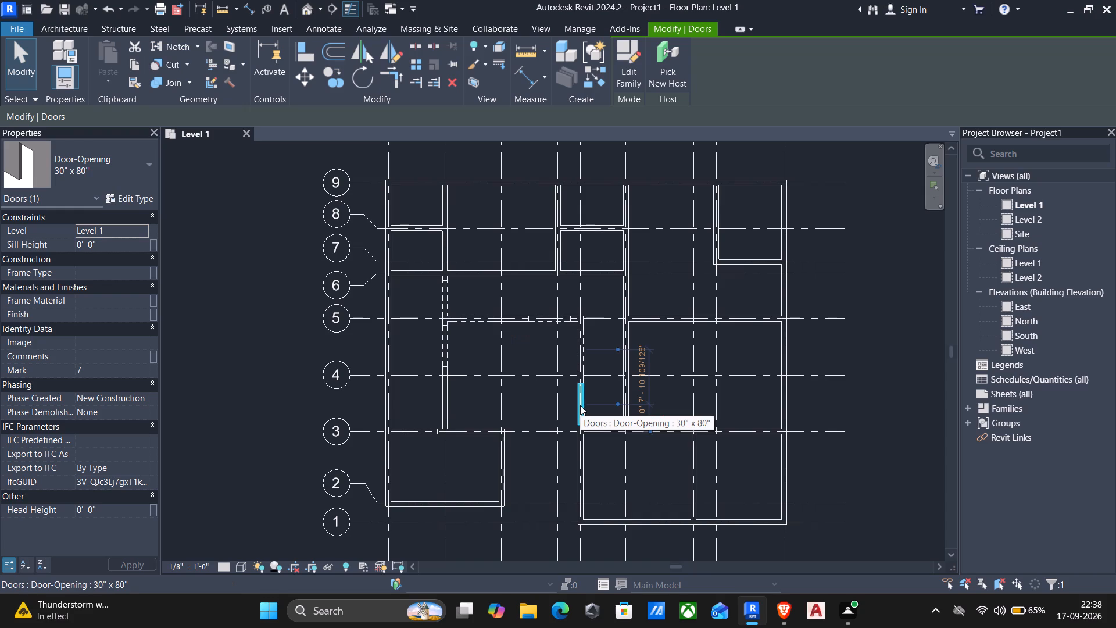
key("Down")
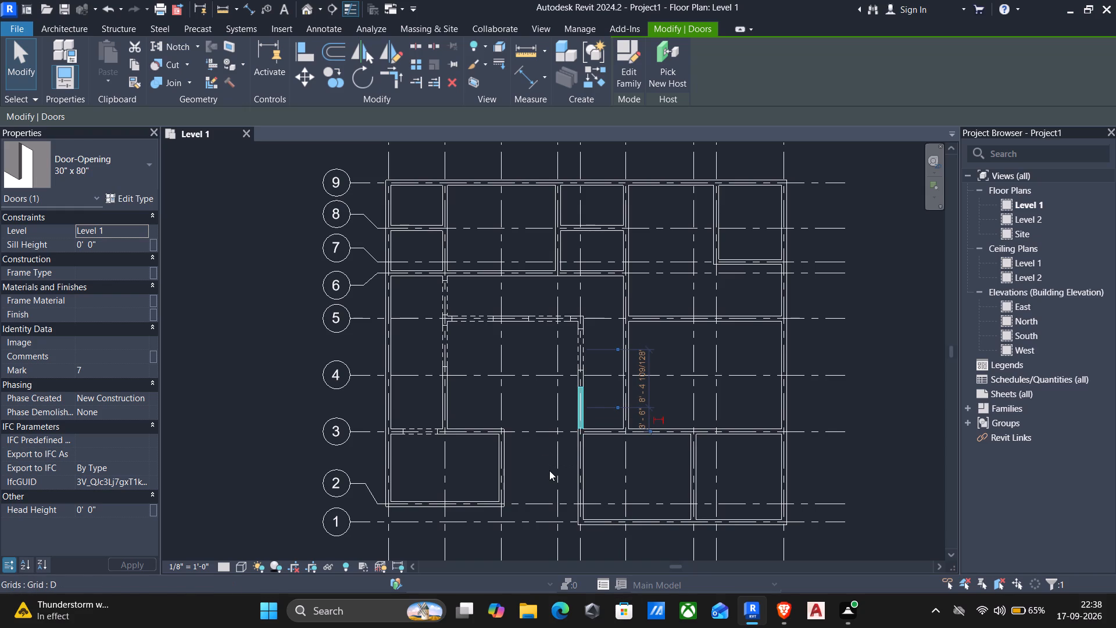
key("Escape")
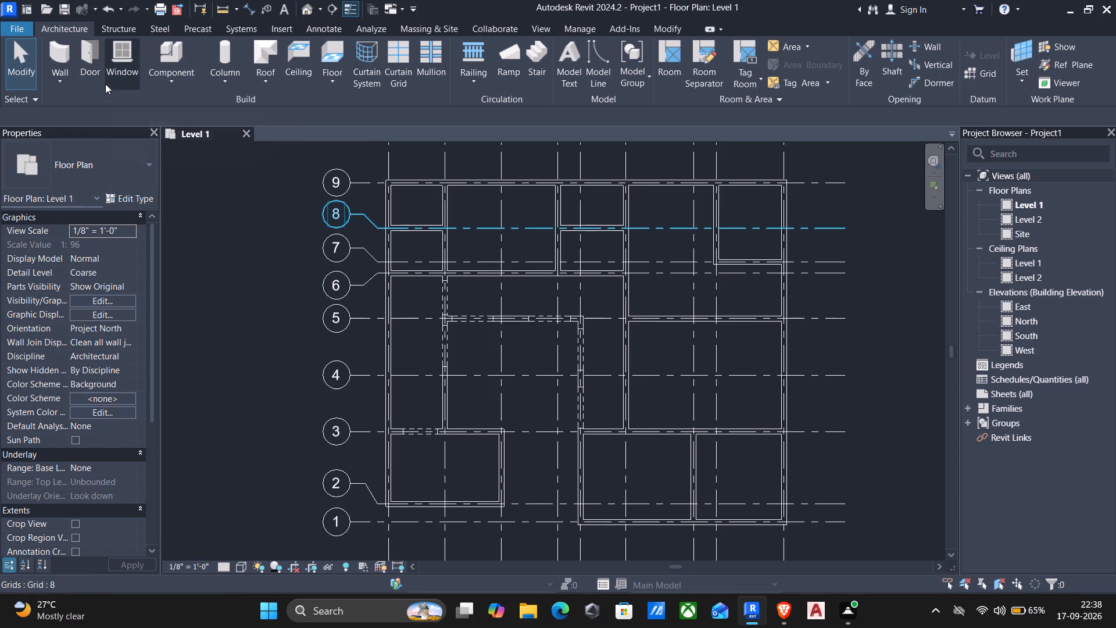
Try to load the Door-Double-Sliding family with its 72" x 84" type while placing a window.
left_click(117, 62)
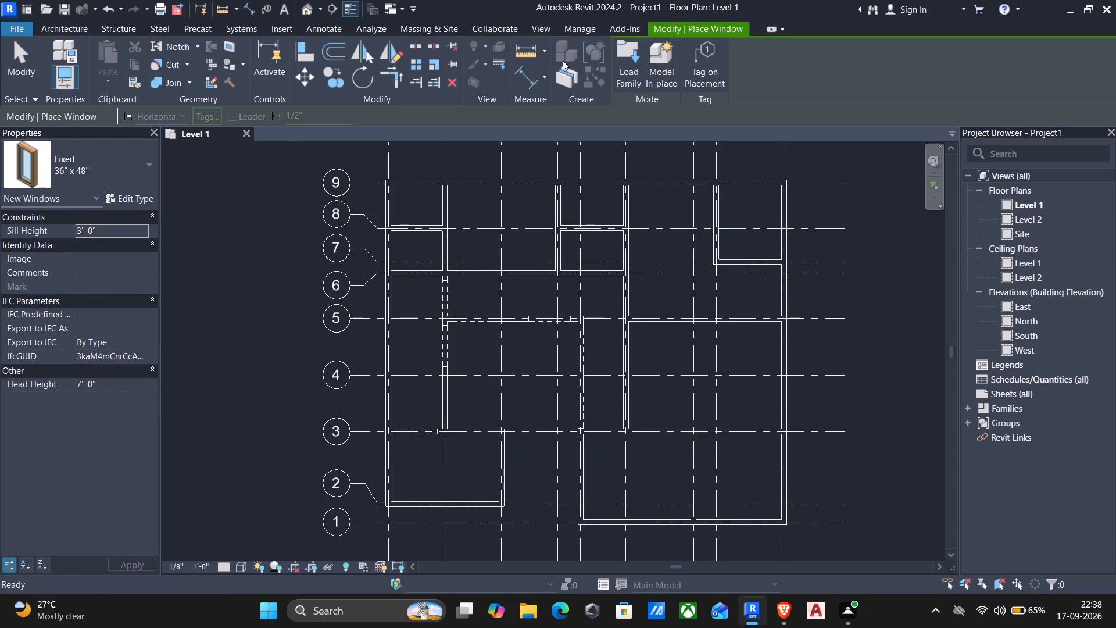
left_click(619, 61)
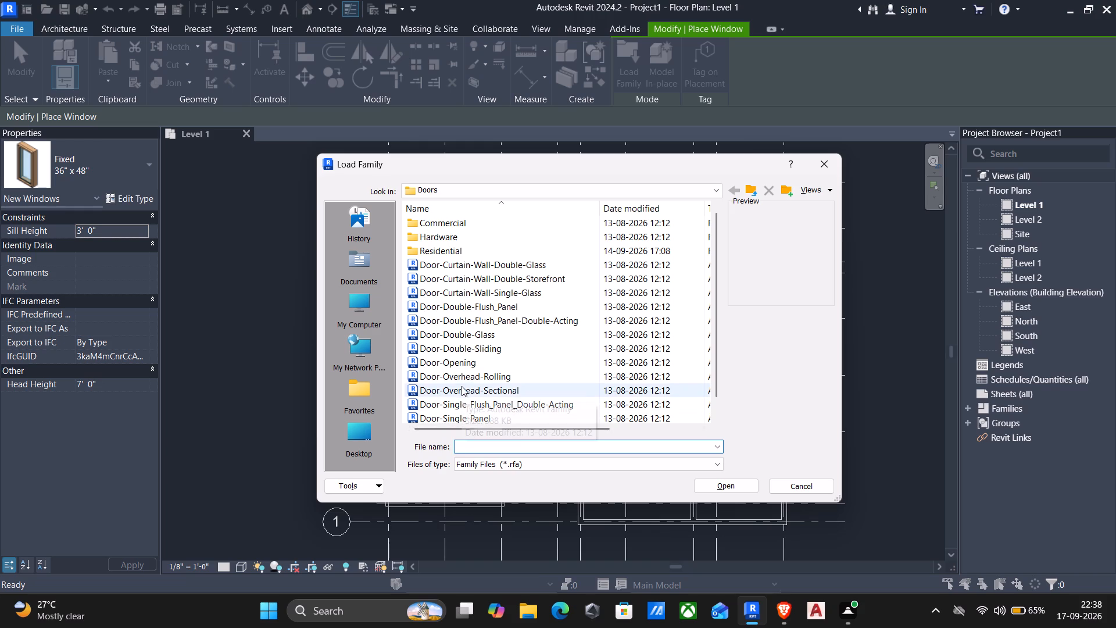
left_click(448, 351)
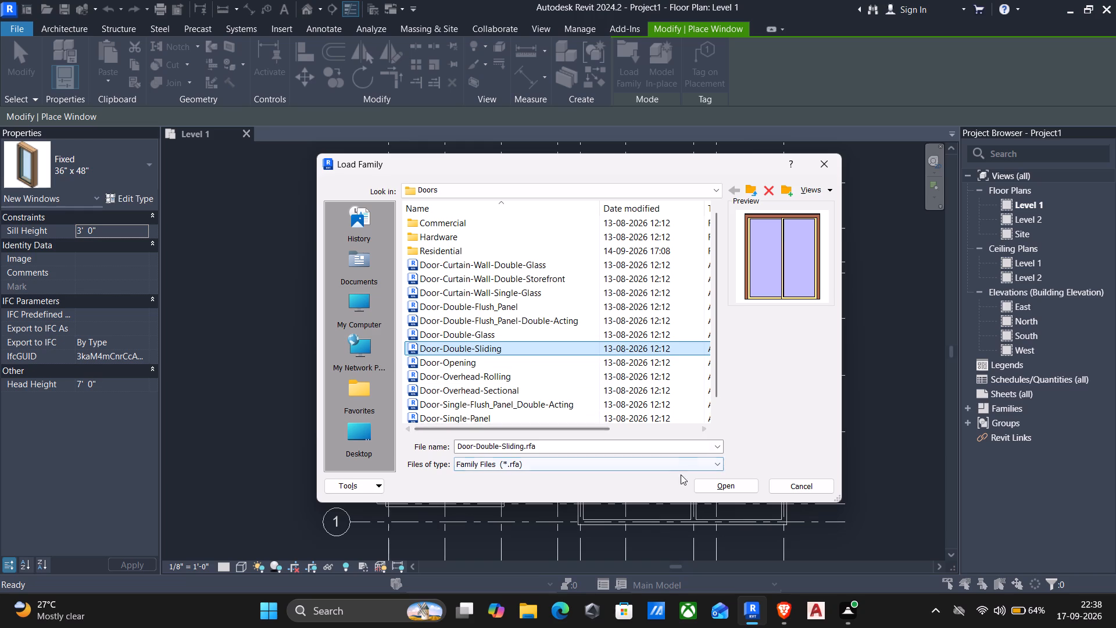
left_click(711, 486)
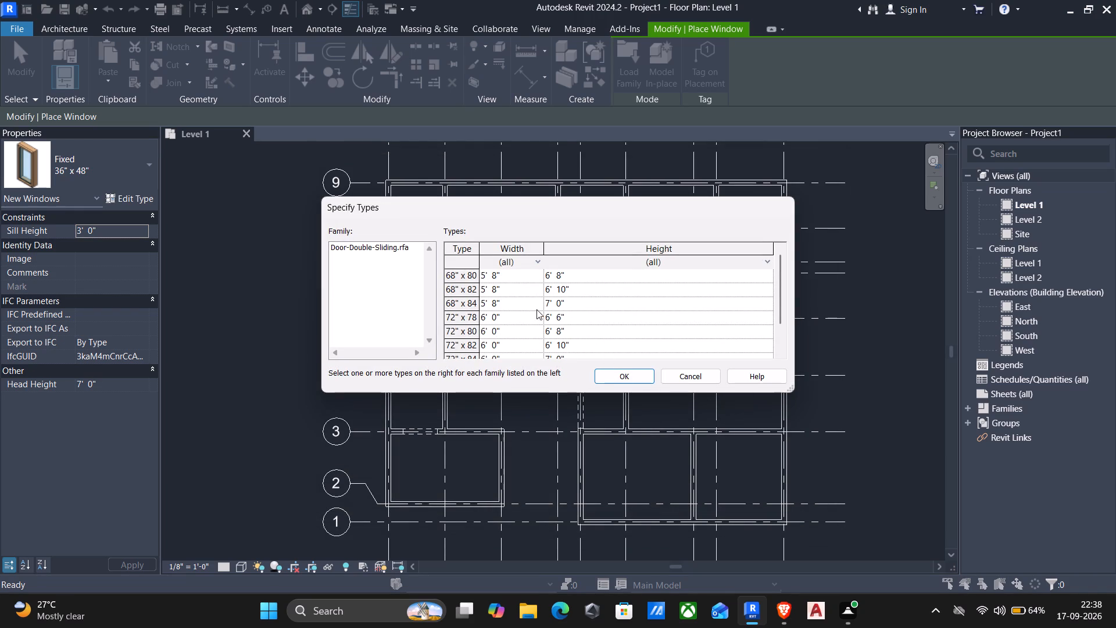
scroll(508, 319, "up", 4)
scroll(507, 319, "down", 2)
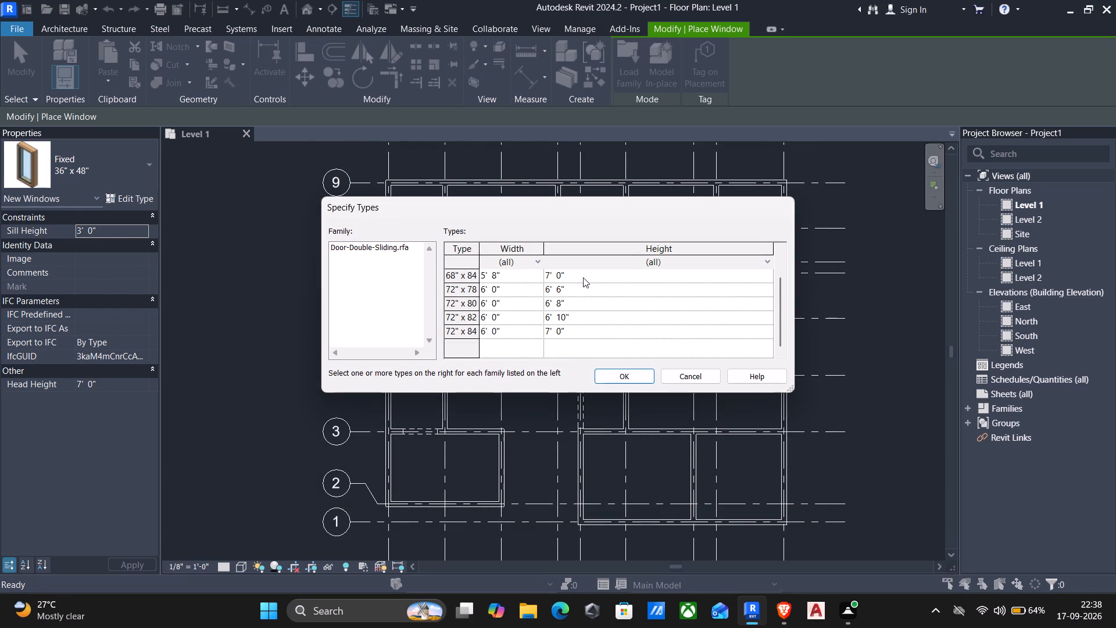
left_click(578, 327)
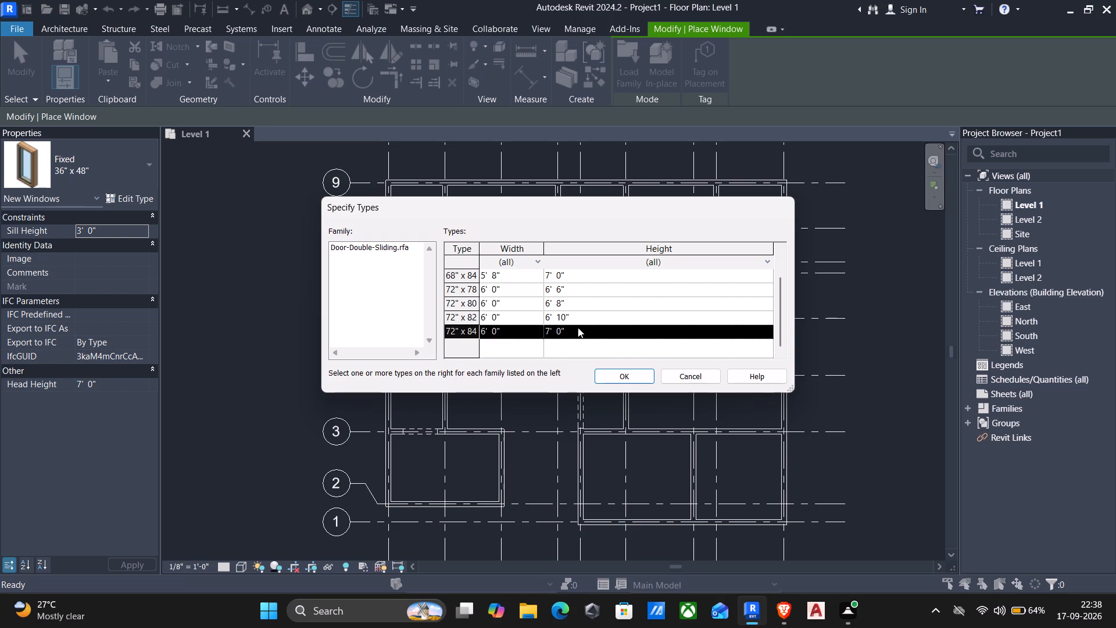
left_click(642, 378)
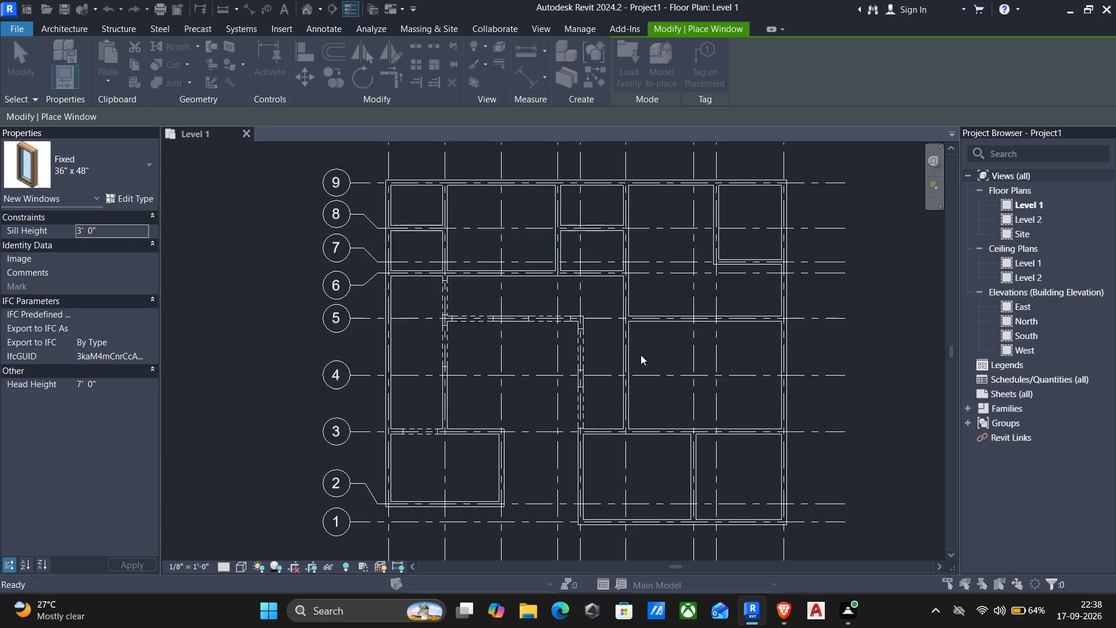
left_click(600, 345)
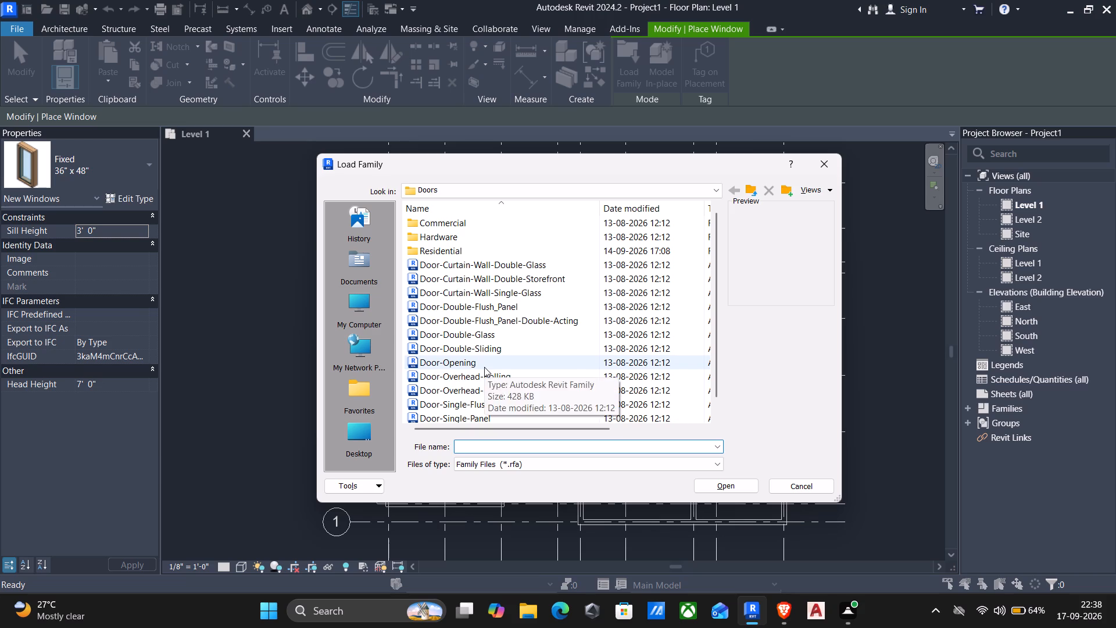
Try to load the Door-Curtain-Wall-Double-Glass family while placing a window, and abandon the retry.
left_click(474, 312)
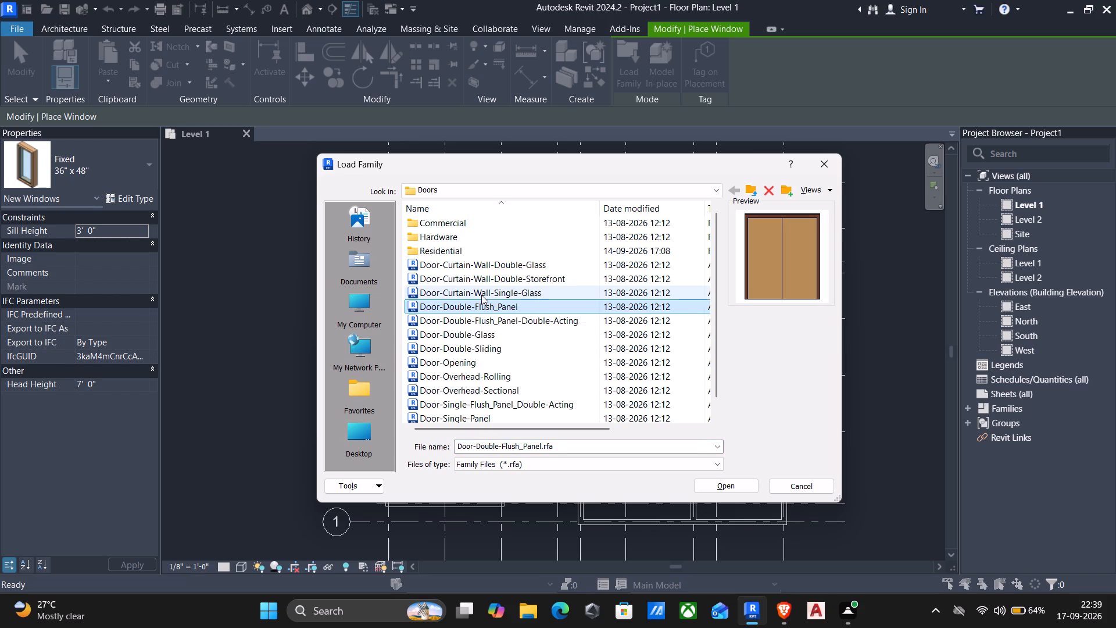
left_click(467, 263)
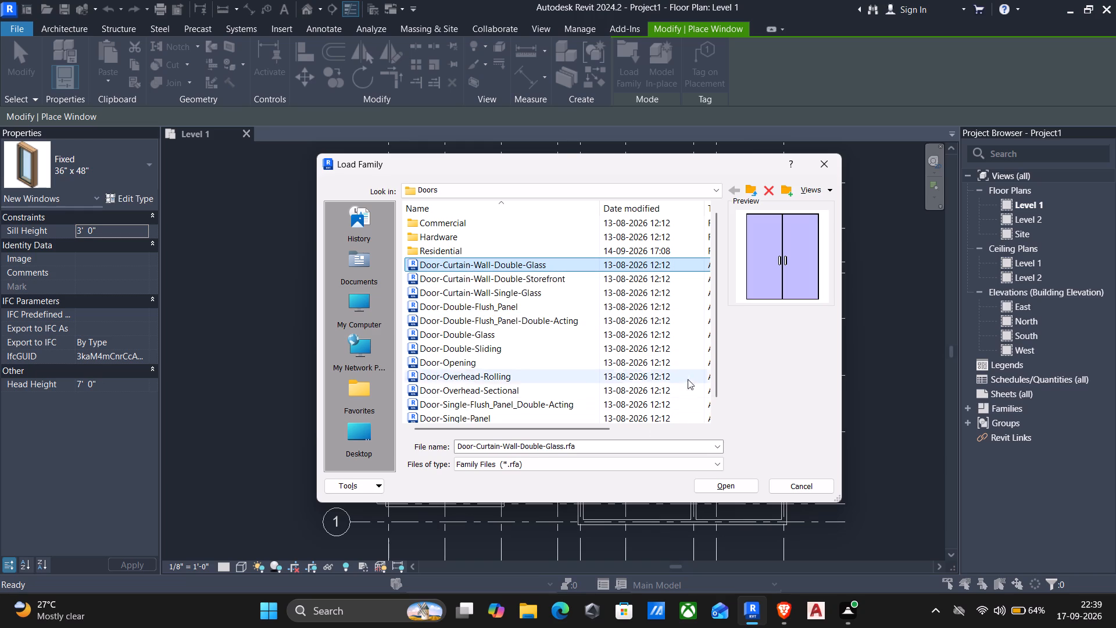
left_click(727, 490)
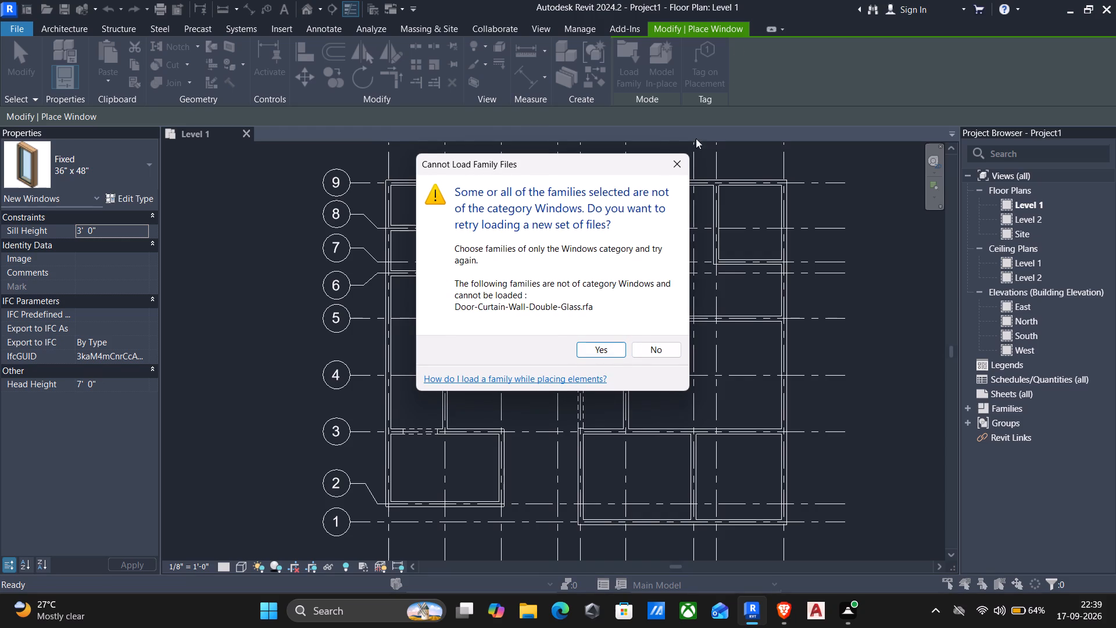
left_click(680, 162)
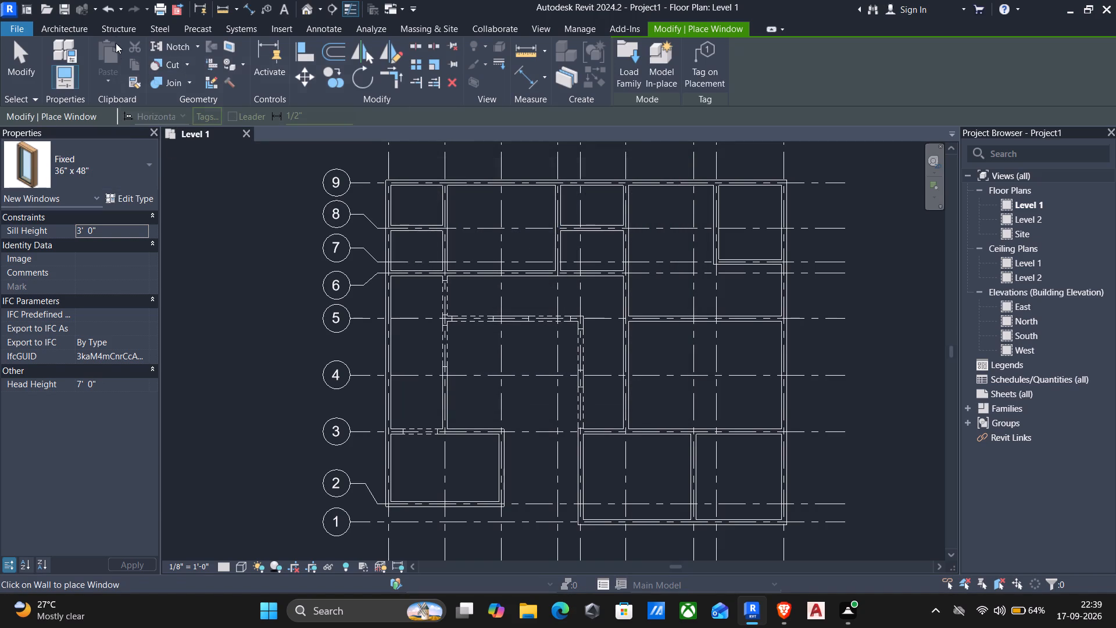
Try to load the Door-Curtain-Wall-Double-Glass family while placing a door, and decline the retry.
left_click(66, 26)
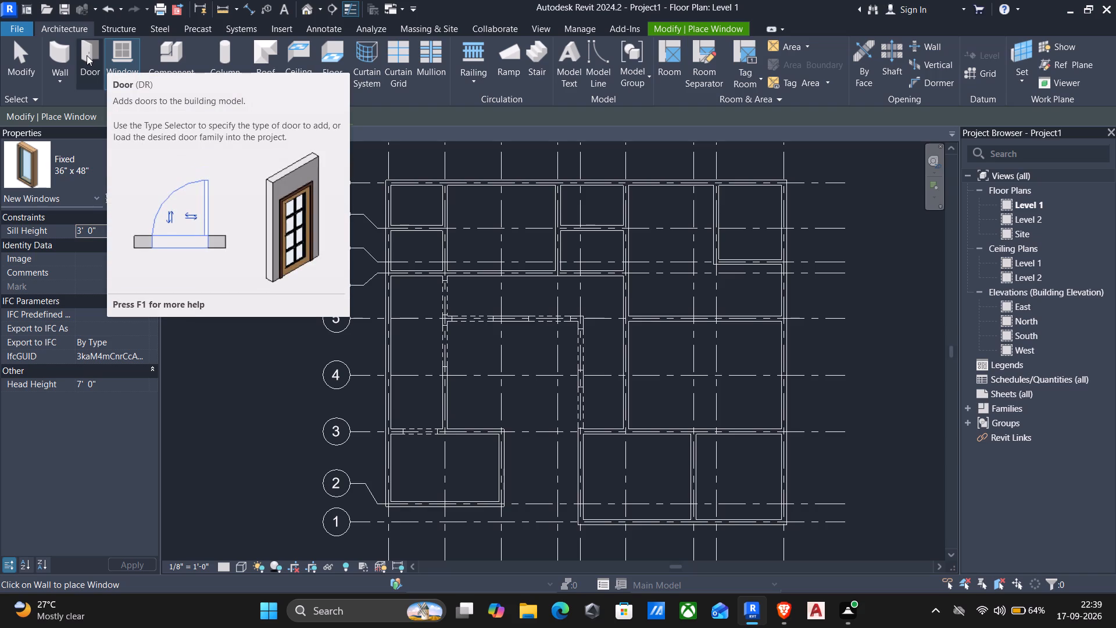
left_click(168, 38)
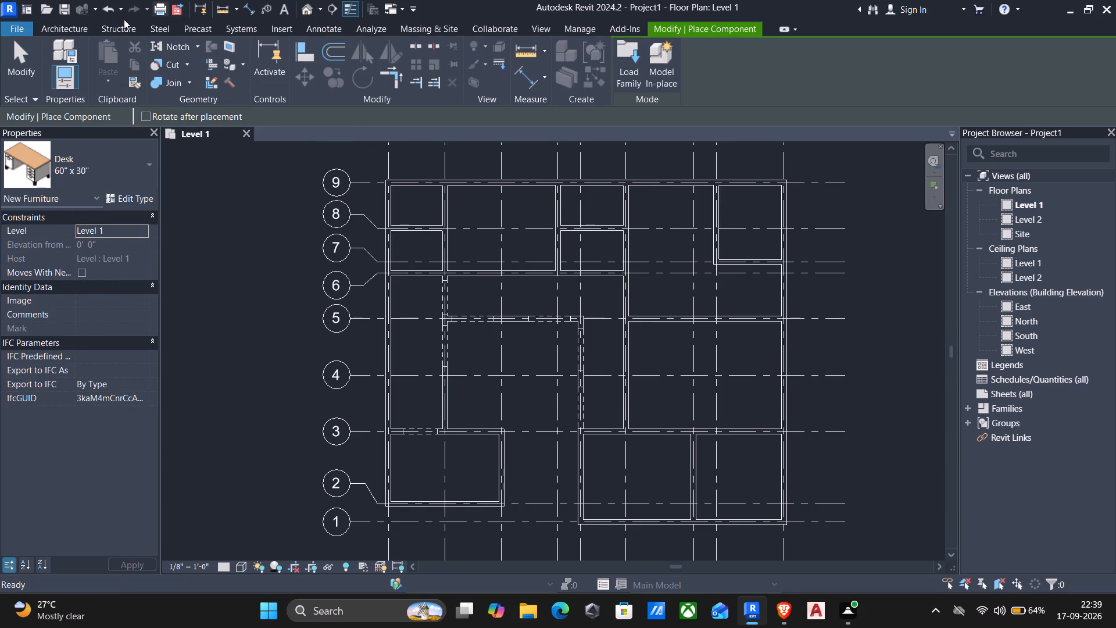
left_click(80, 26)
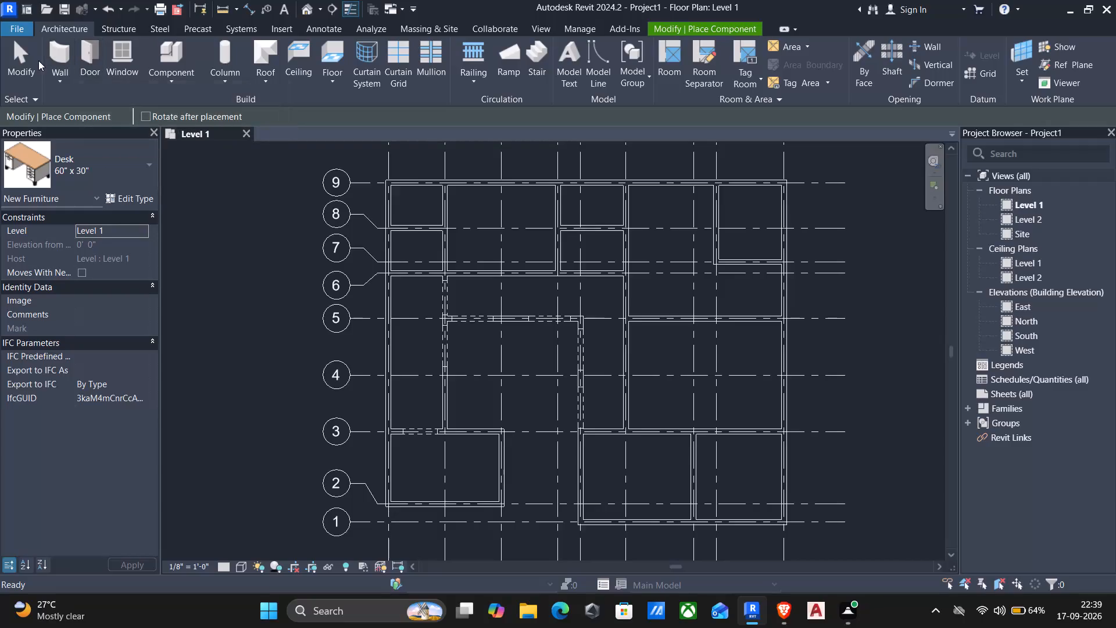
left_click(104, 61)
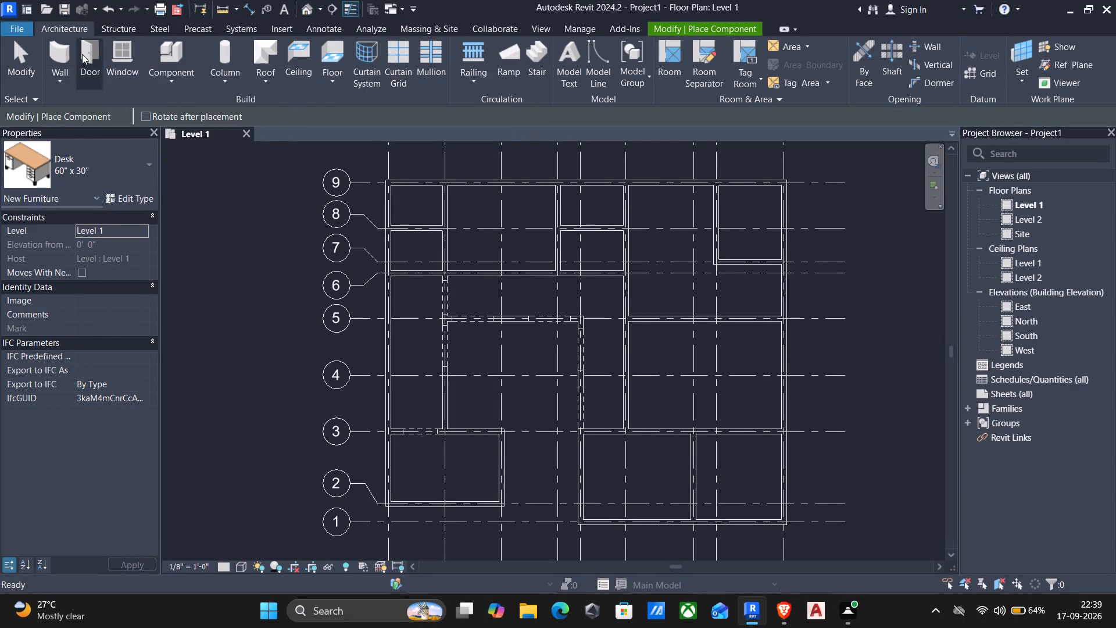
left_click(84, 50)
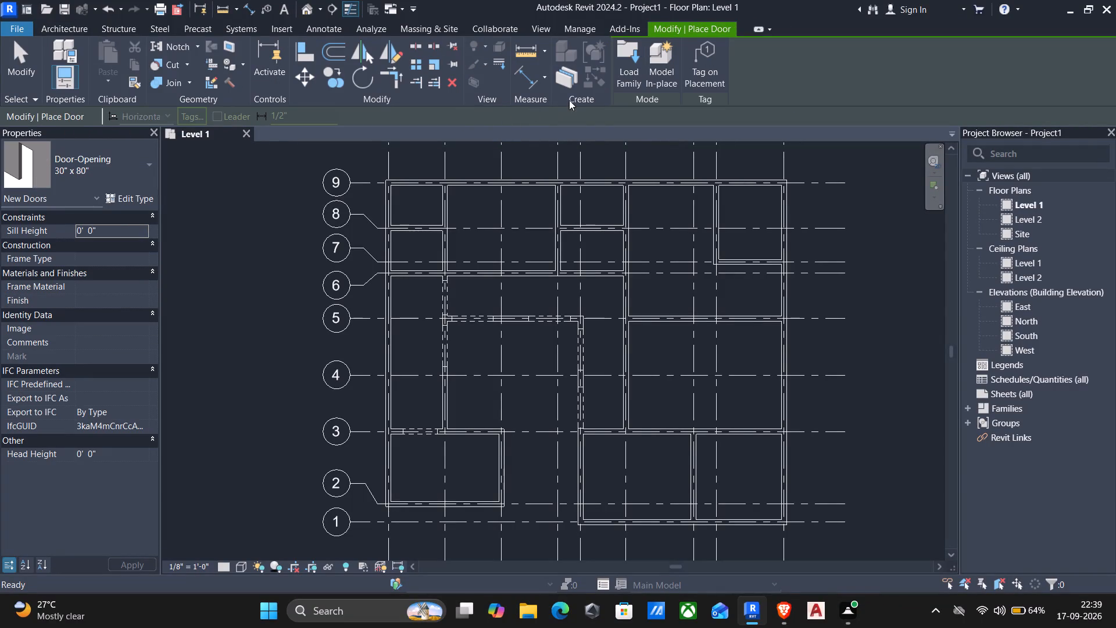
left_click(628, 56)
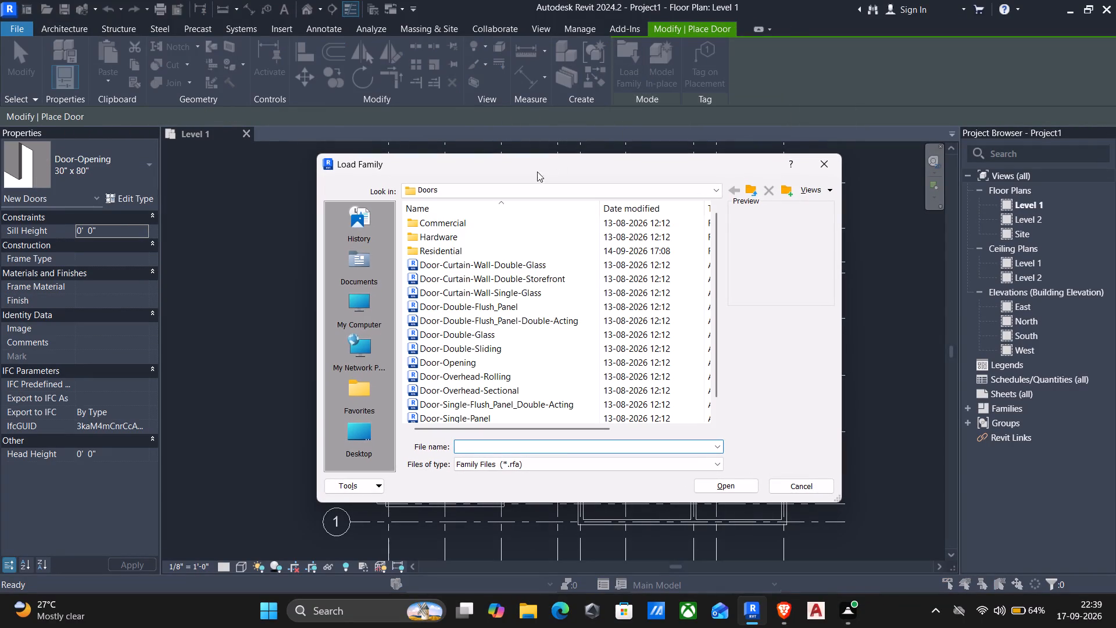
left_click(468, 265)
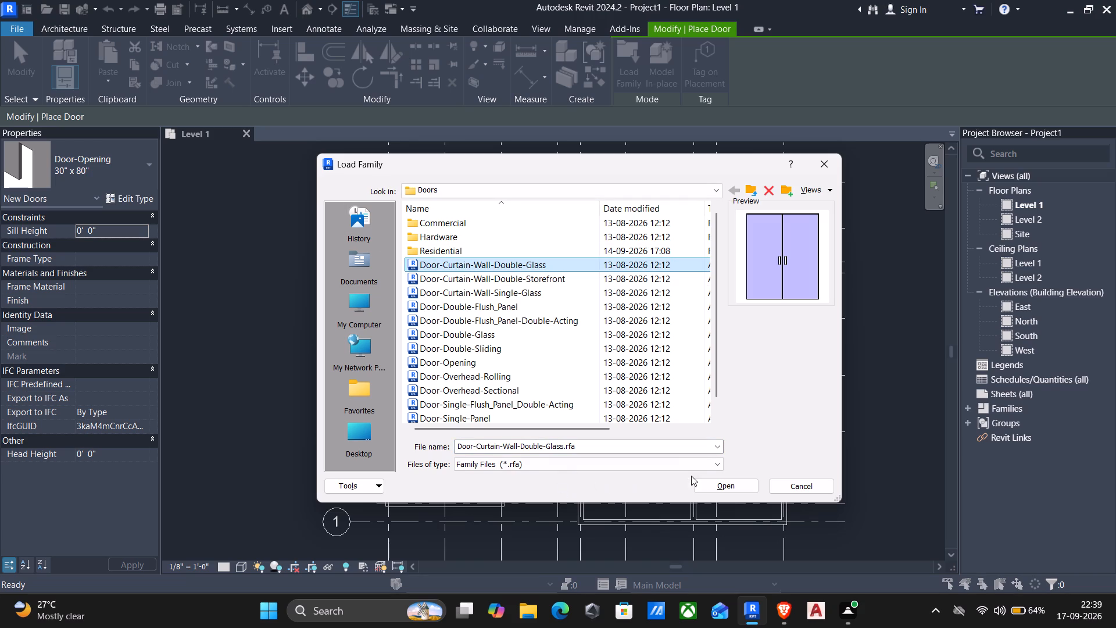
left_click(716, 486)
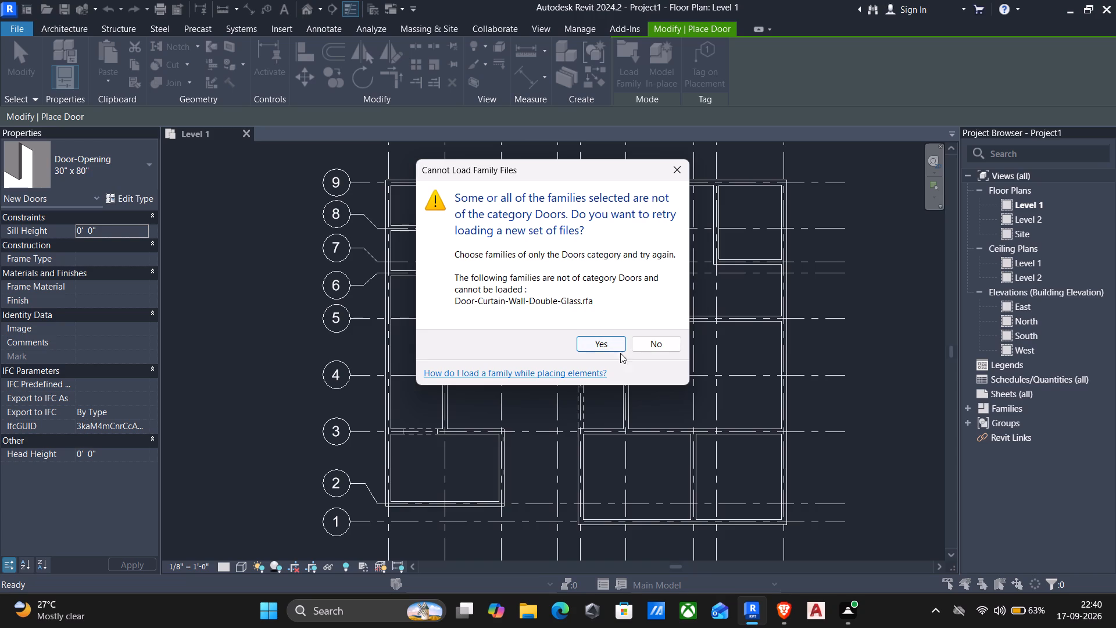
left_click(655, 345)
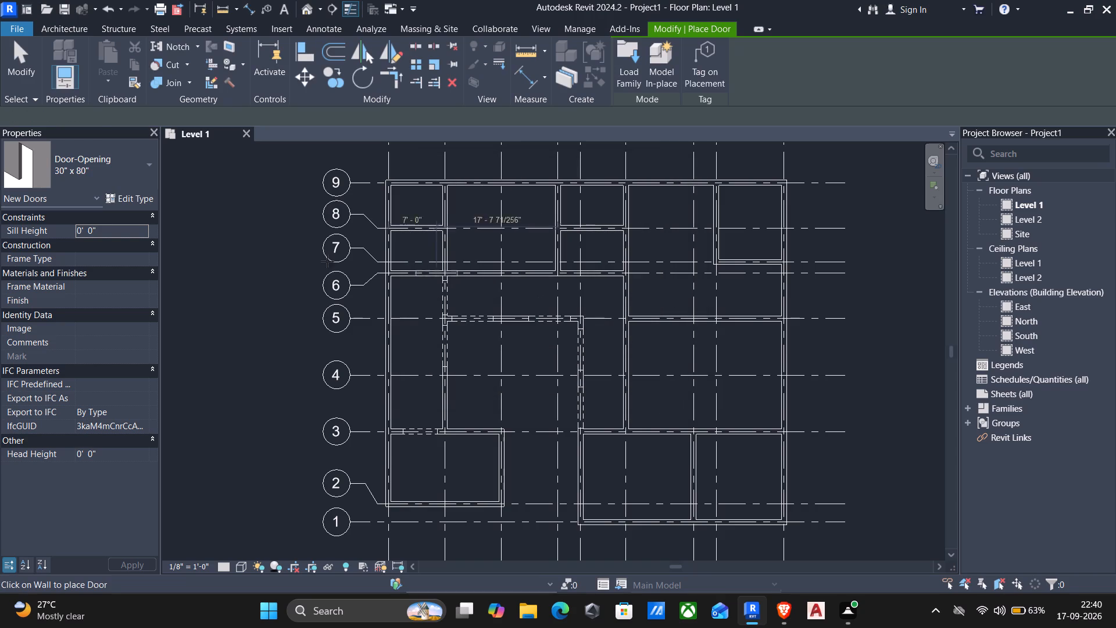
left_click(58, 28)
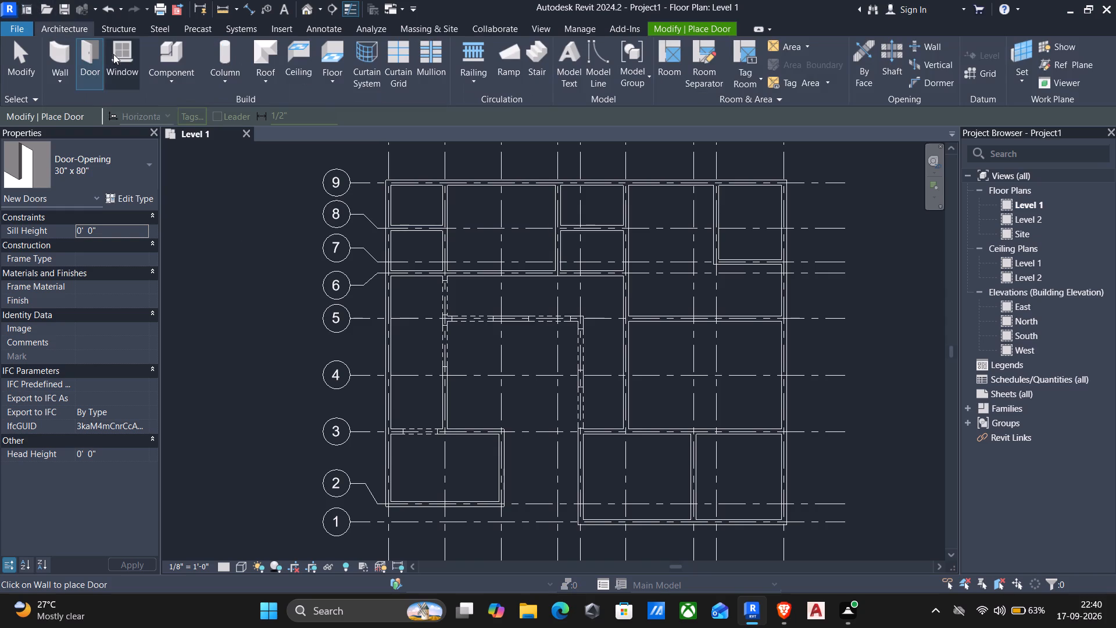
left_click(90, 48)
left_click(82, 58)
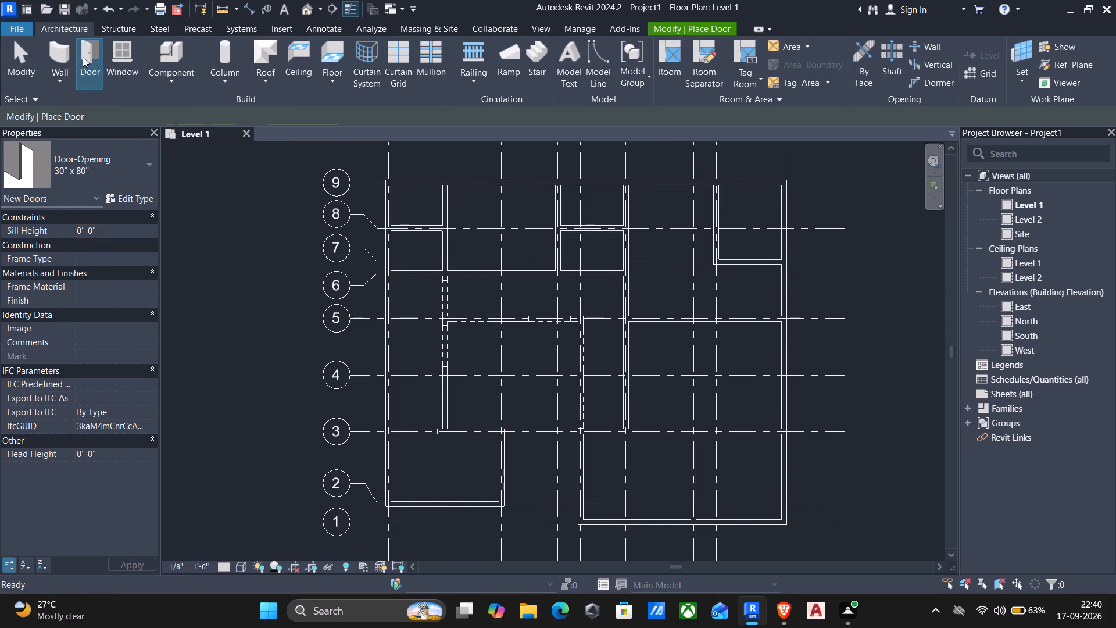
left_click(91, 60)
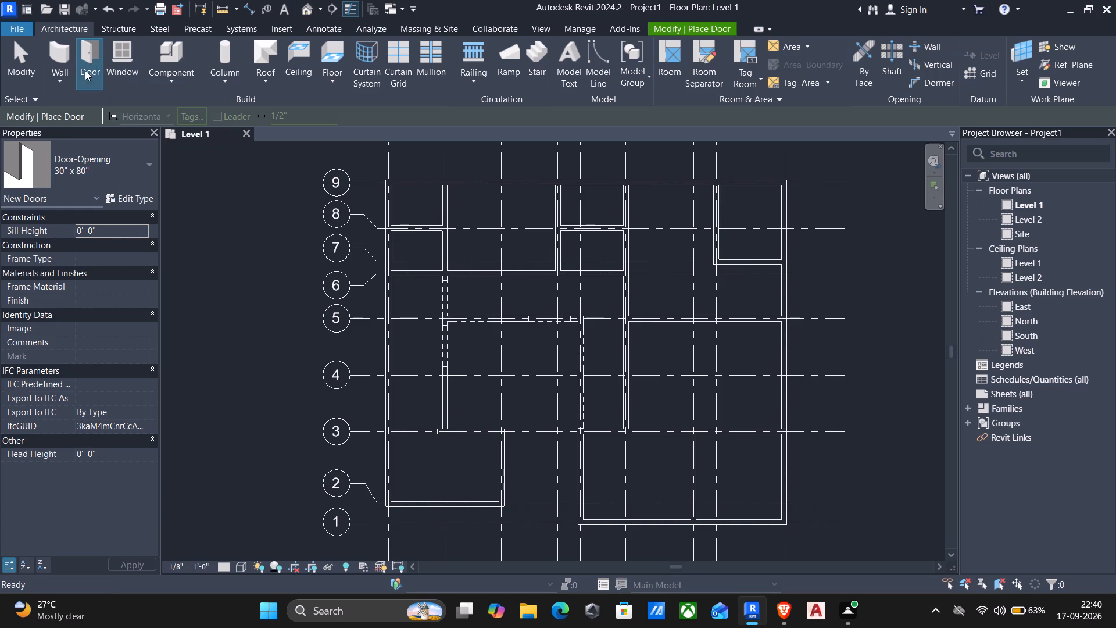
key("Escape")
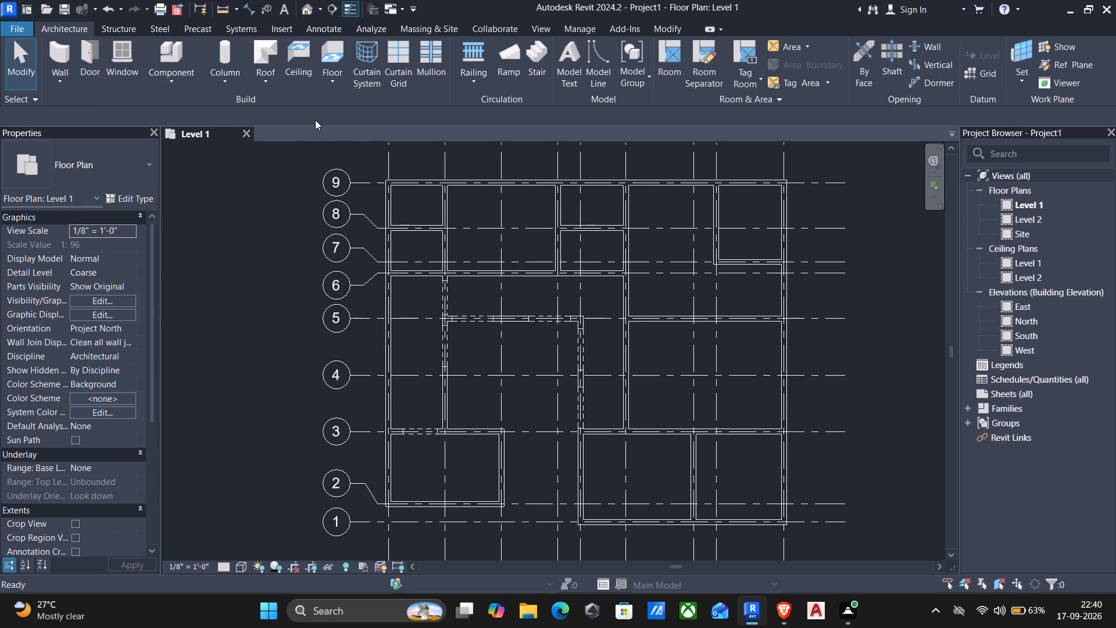
Load the Door-Double-Flush_Panel family with its 72" x 84" type for door placement, and leave the command without placing a door.
left_click(86, 47)
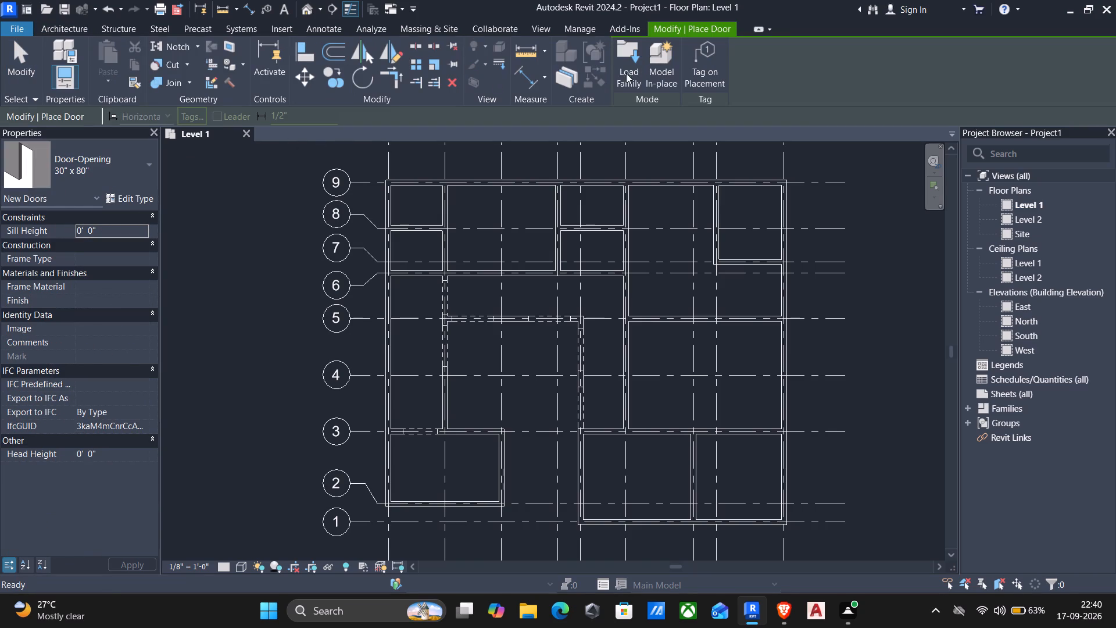
left_click(632, 50)
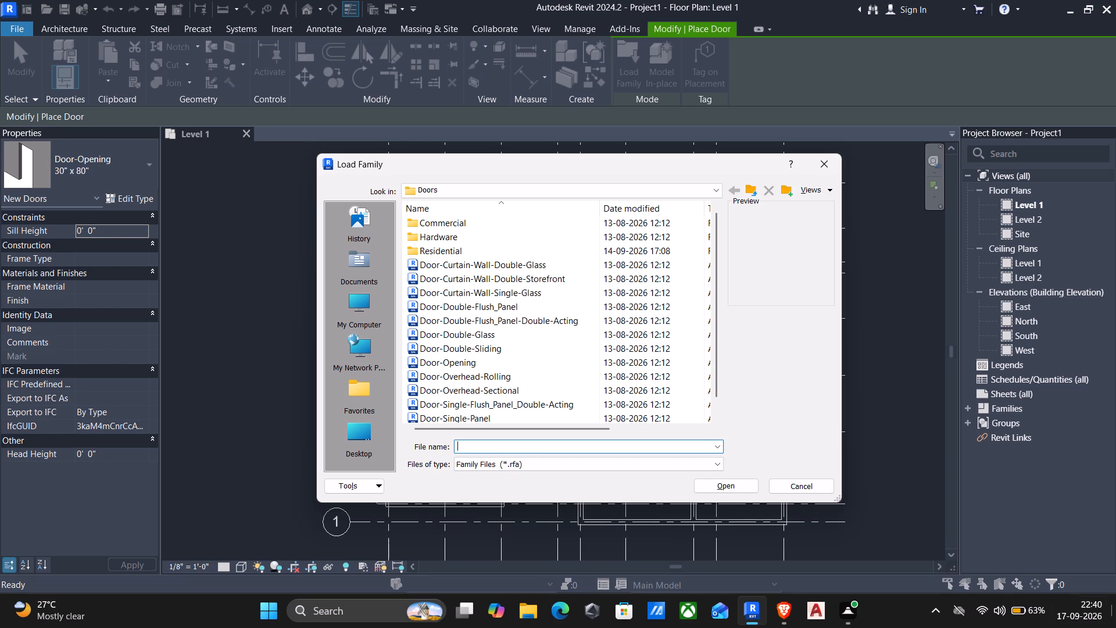
left_click(489, 273)
key("Down")
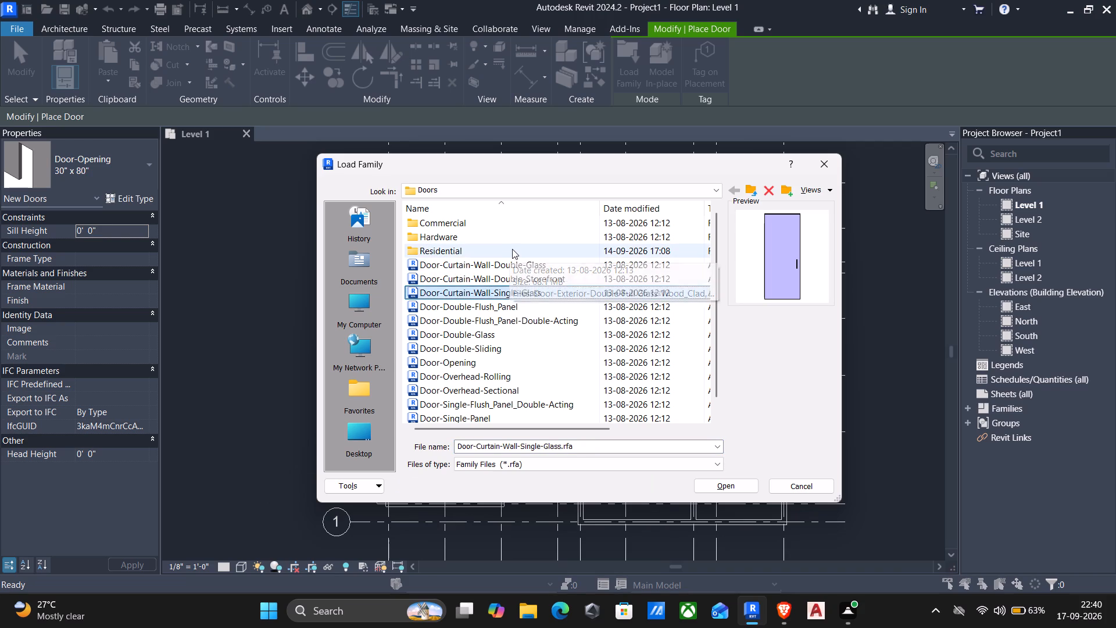
key("Down")
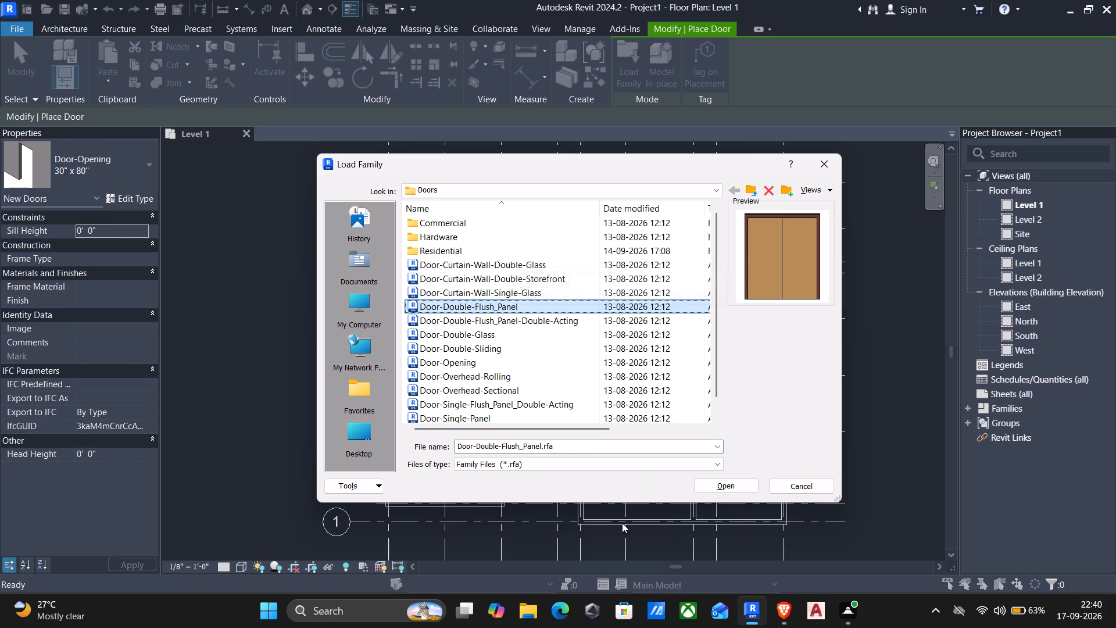
left_click(711, 489)
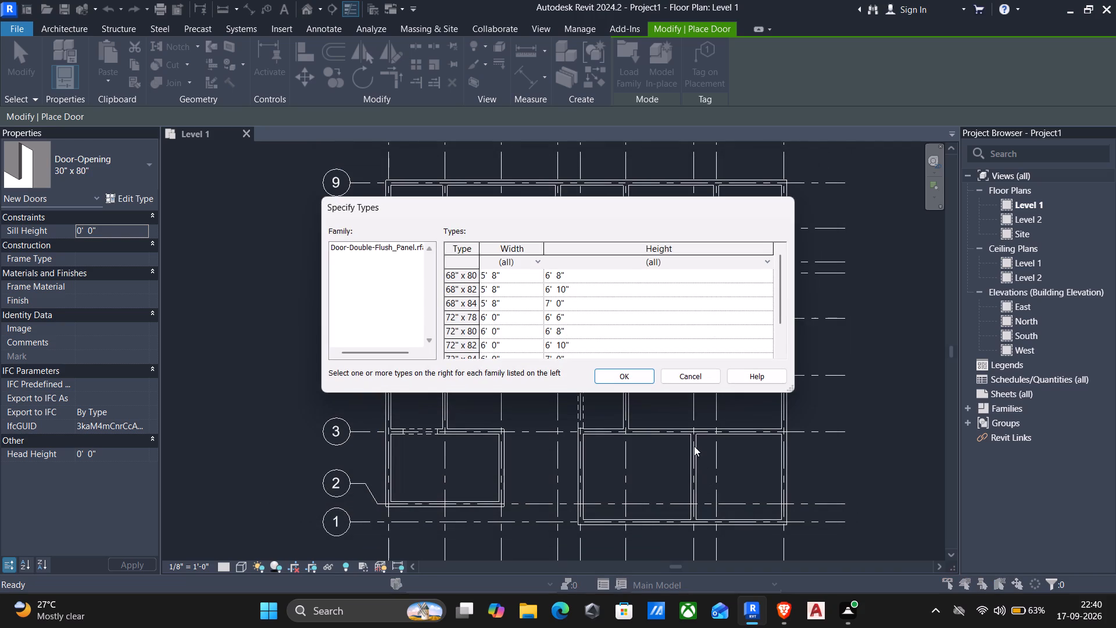
scroll(563, 305, "down", 3)
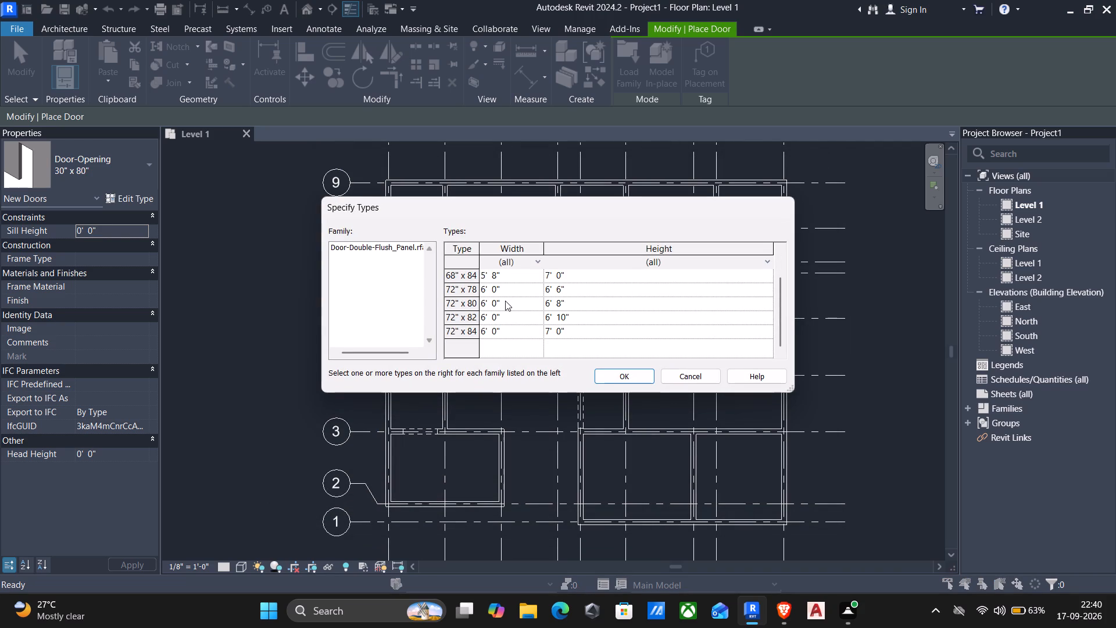
left_click(569, 334)
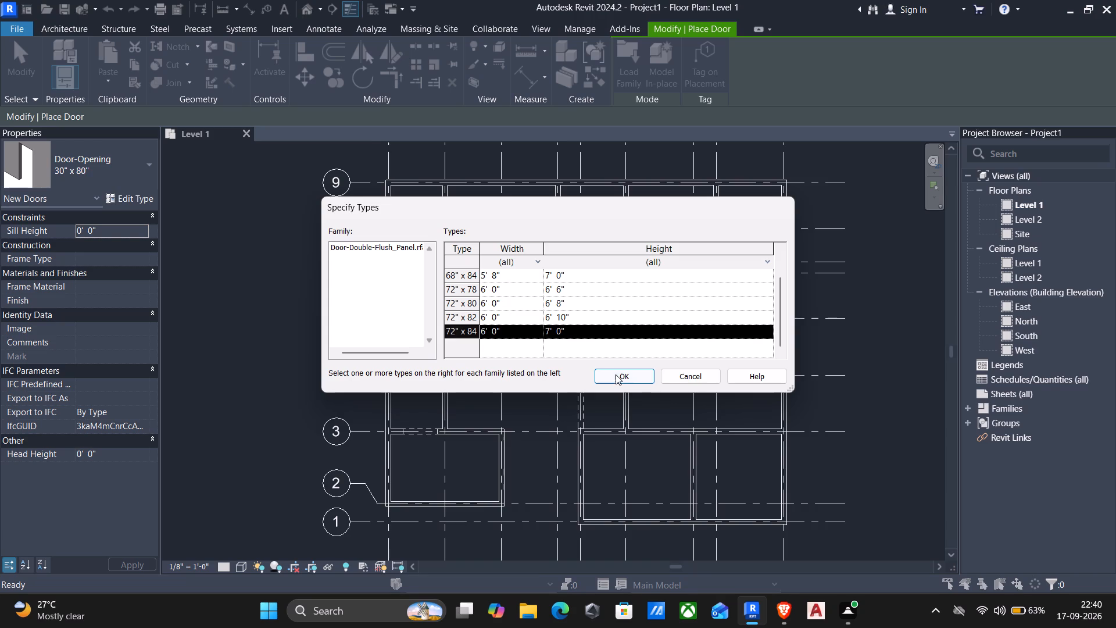
left_click(617, 376)
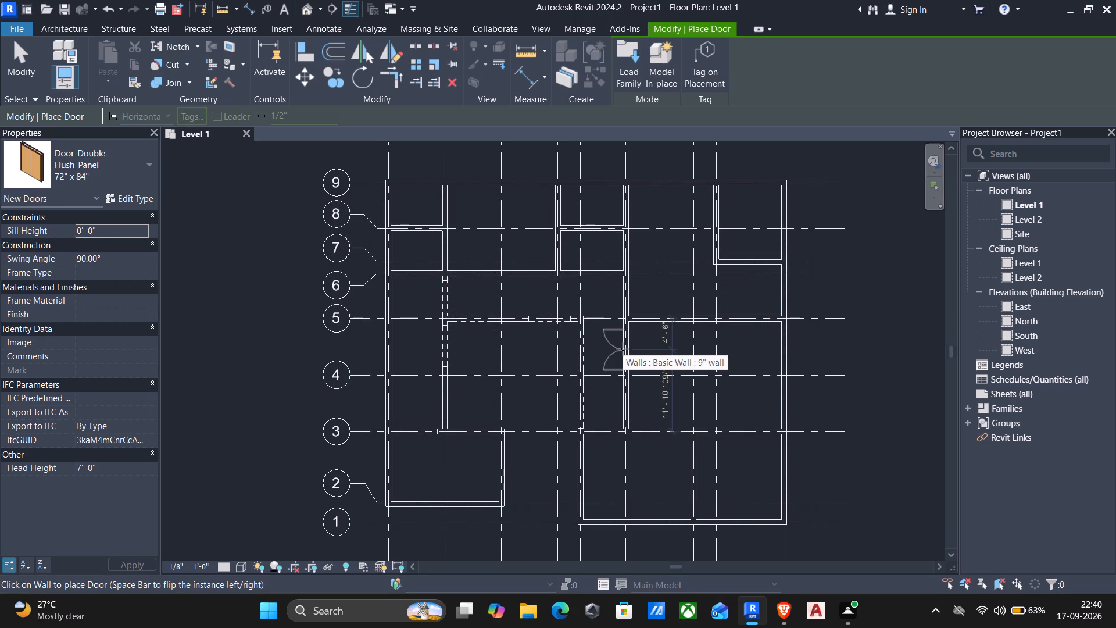
key("Escape")
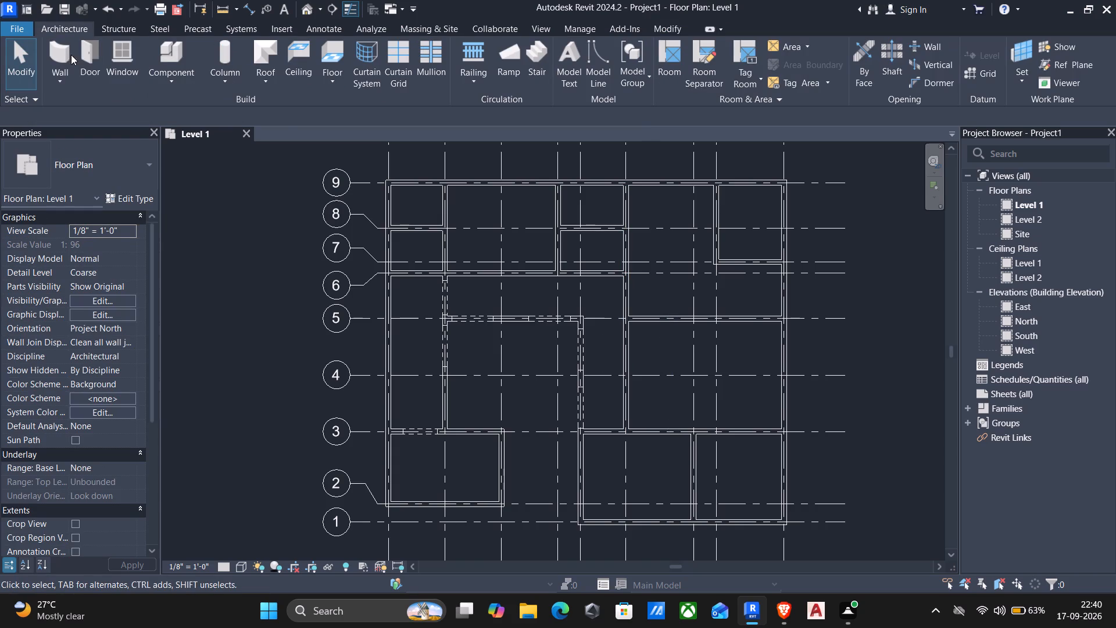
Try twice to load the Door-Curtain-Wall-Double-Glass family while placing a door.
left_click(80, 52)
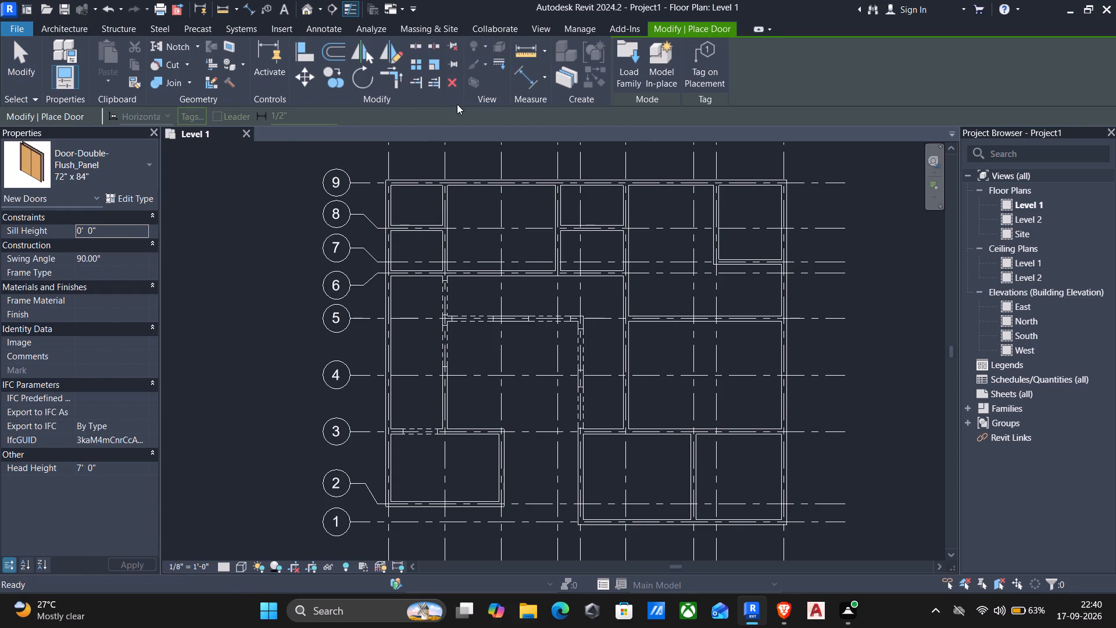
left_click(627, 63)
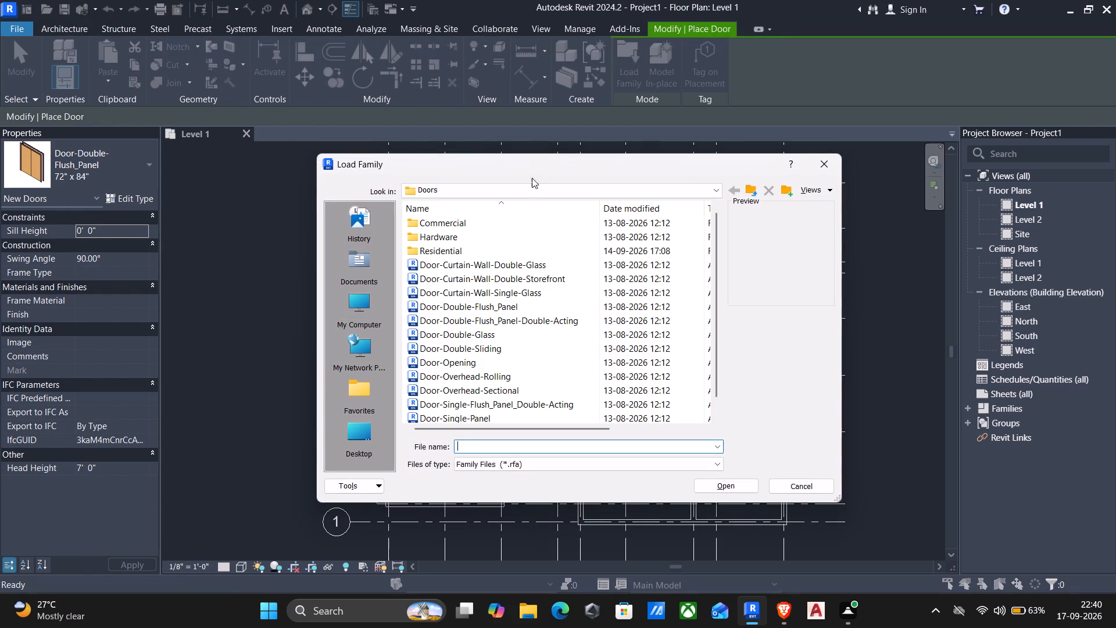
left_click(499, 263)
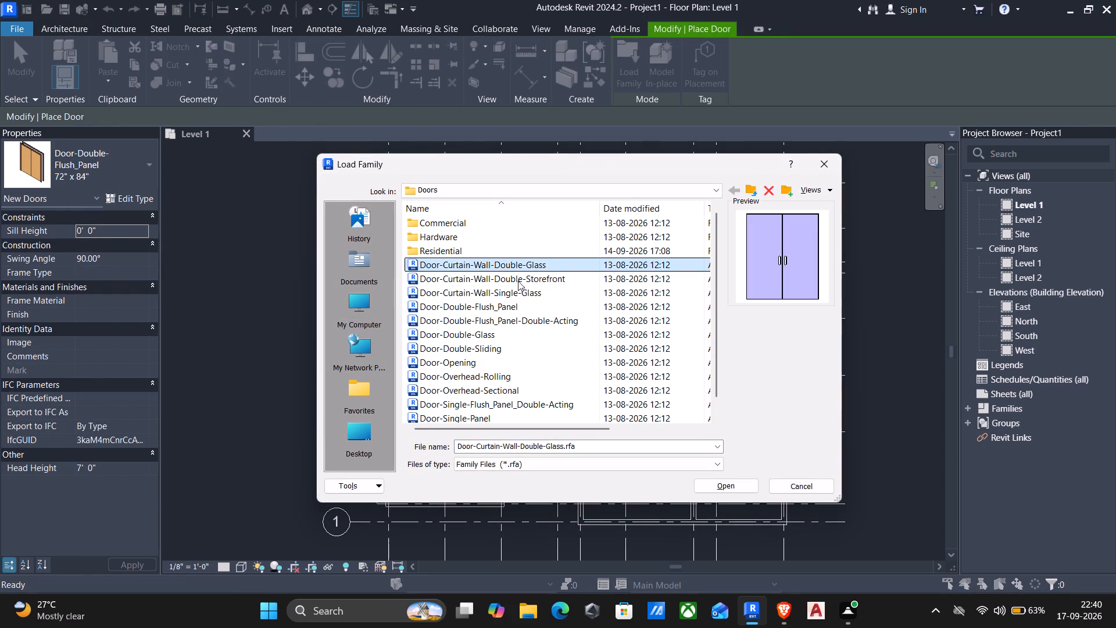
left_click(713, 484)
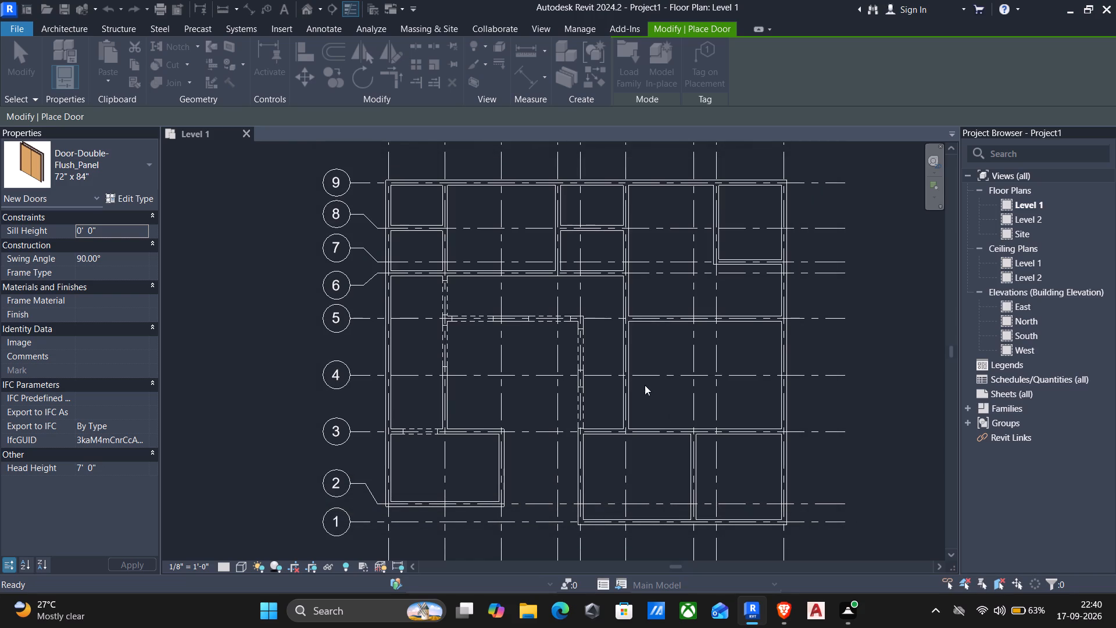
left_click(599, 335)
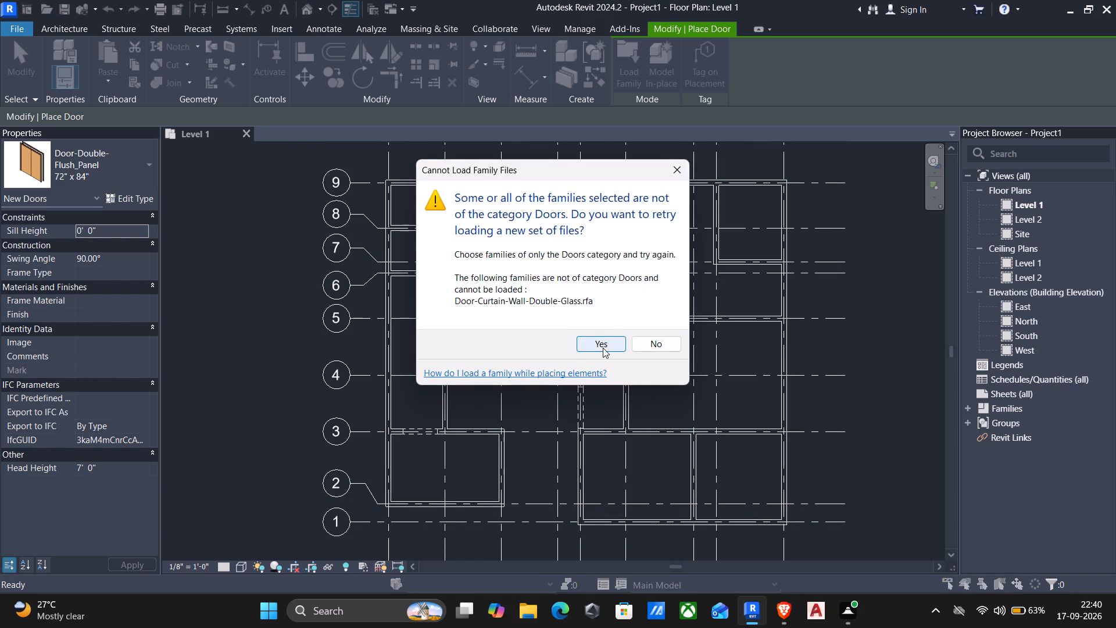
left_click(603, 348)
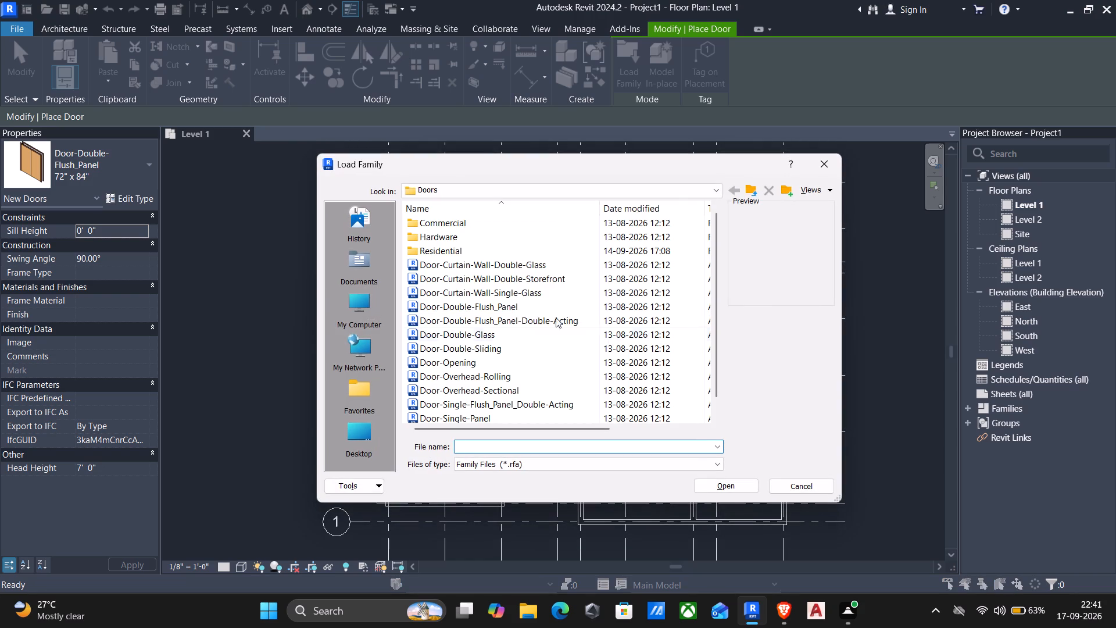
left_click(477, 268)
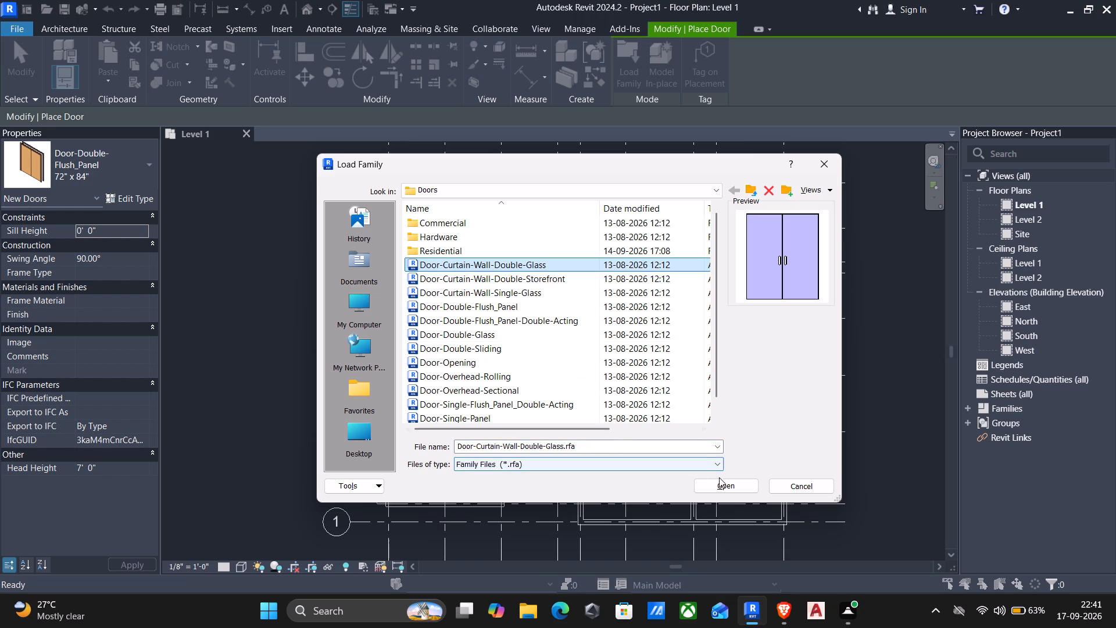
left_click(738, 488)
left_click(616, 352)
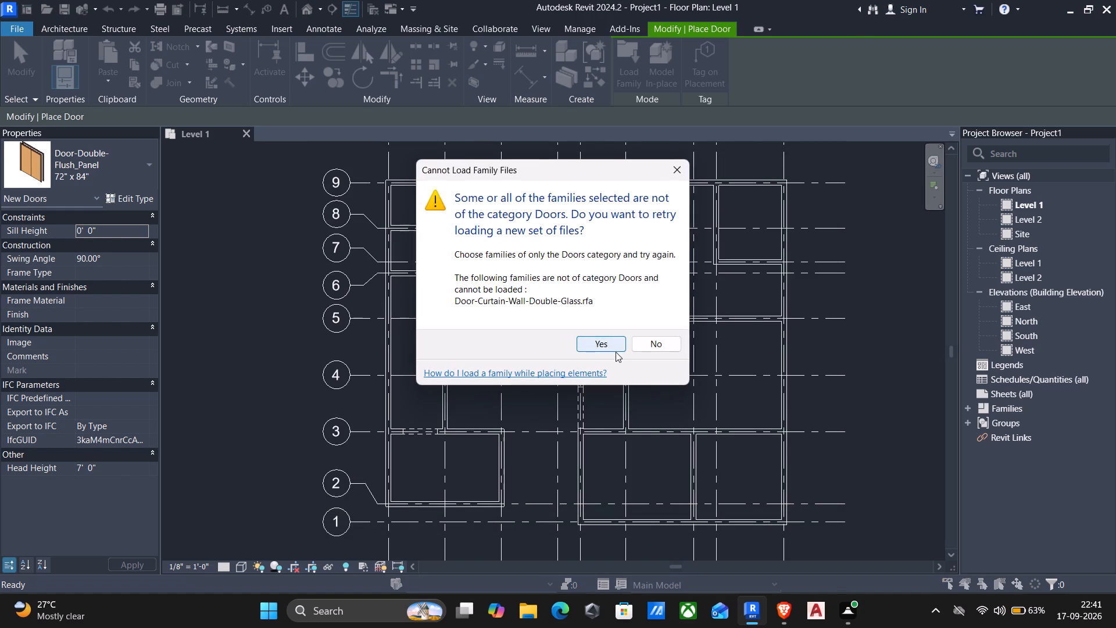
Look through the previews of the door families in the Residential folder, and return to the Doors folder.
left_click(443, 281)
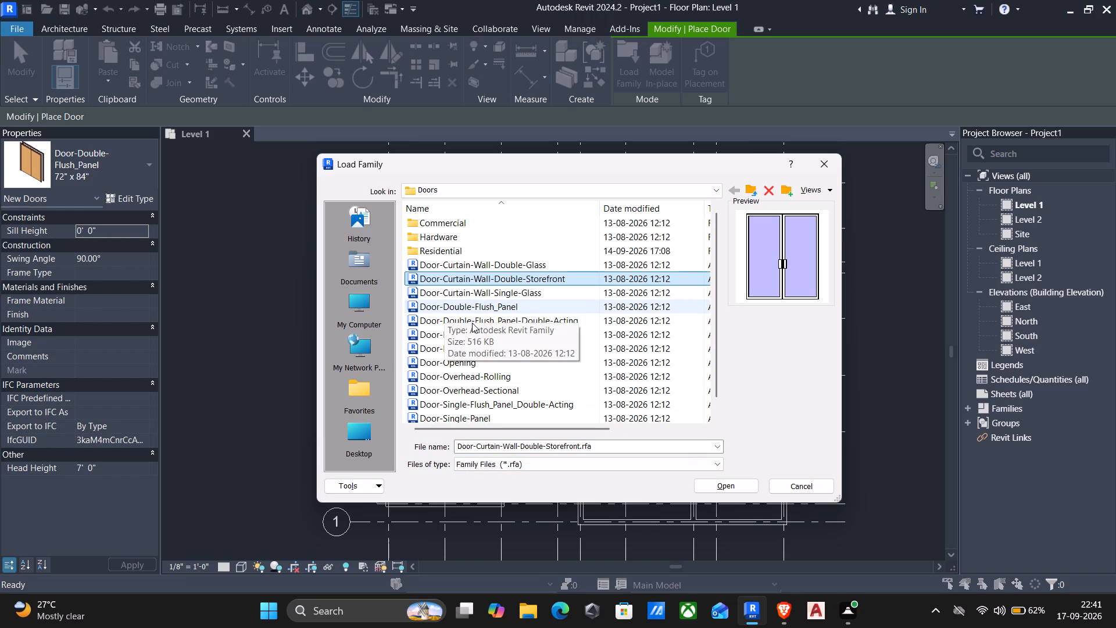
scroll(478, 410, "down", 5)
scroll(478, 400, "up", 4)
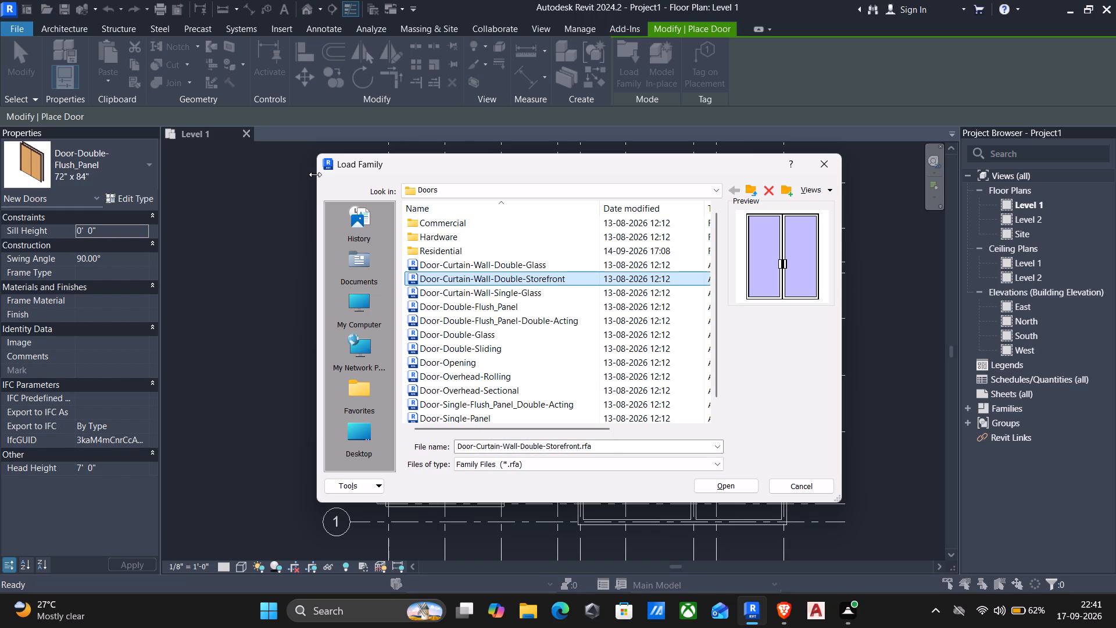
double_click(417, 255)
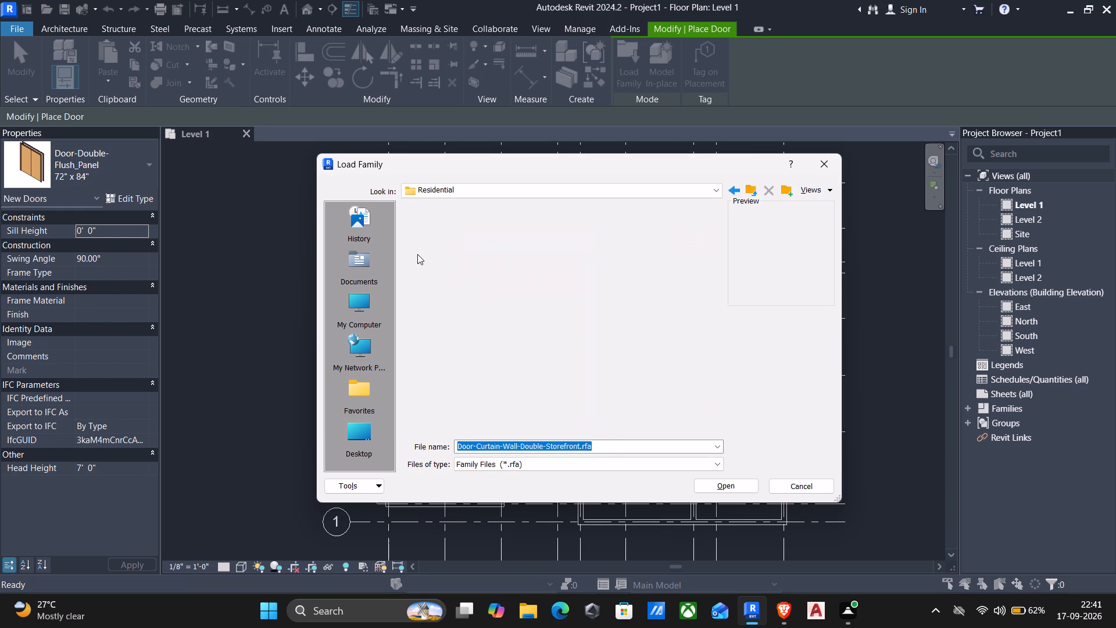
left_click(483, 234)
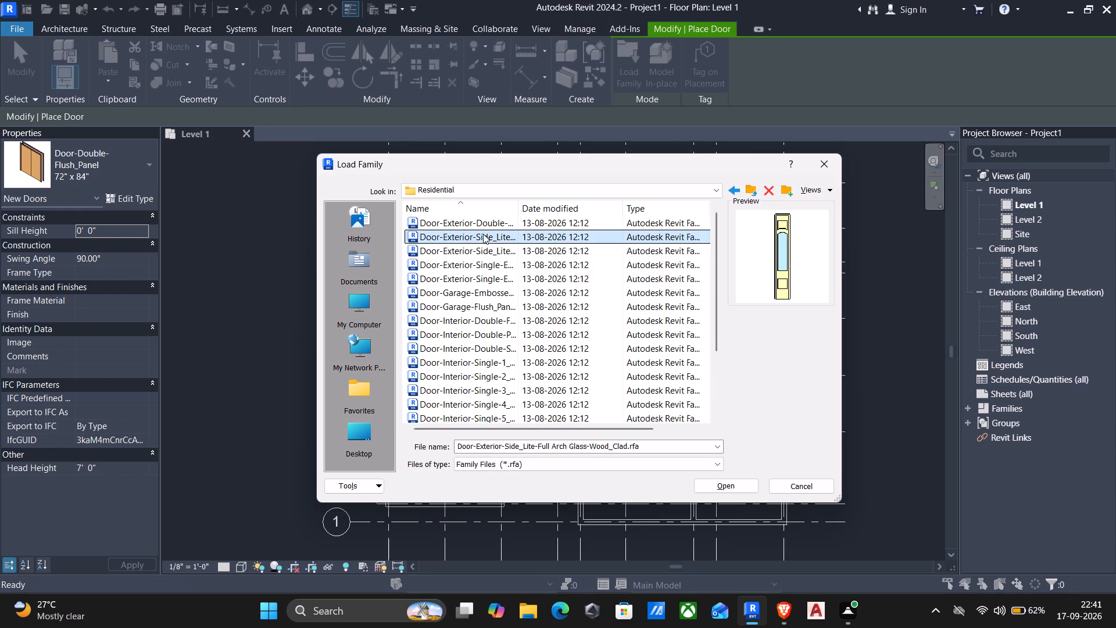
key("Down")
key("Down")
key("Down")
key("Down")
key("Down")
key("Down")
key("Down")
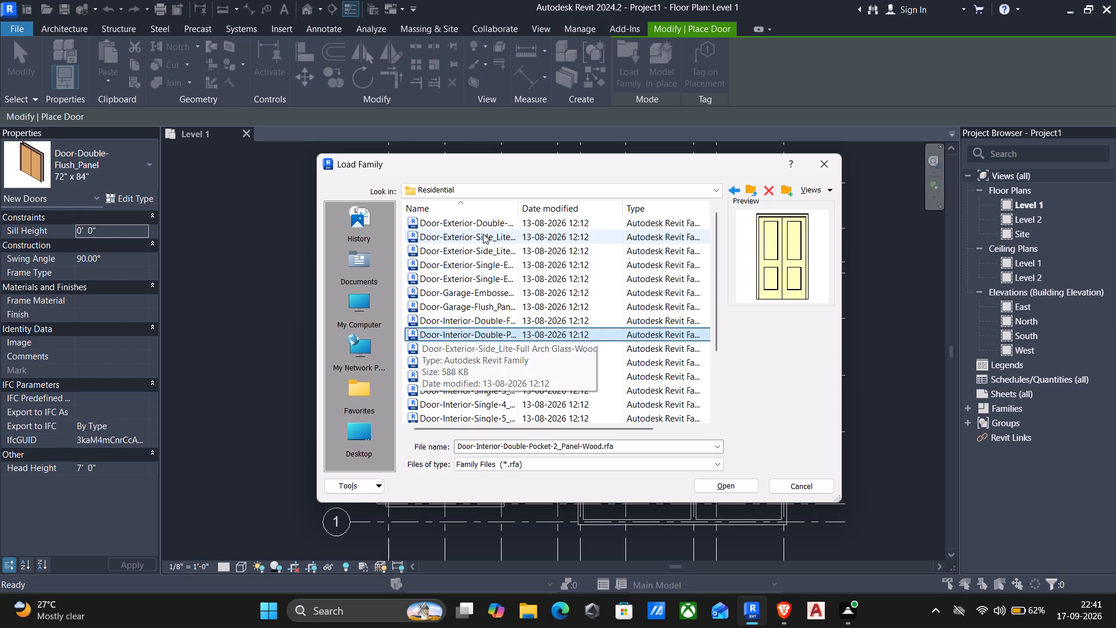
key("Down")
key("Down")
key("Down")
key("Down")
key("Down")
key("Down")
key("Down")
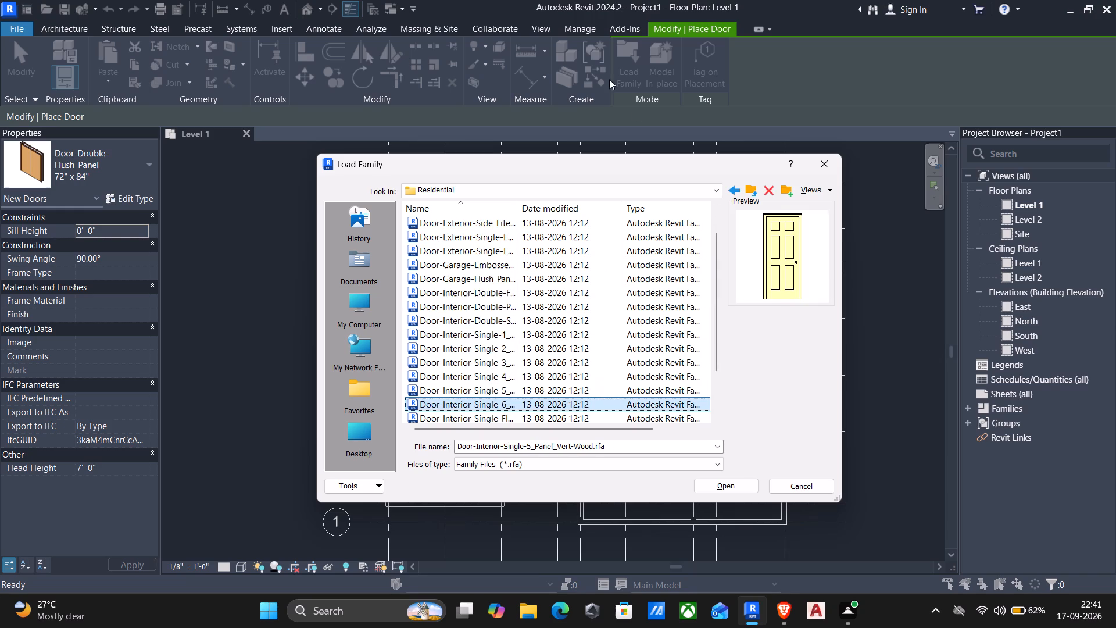
scroll(442, 217, "up", 4)
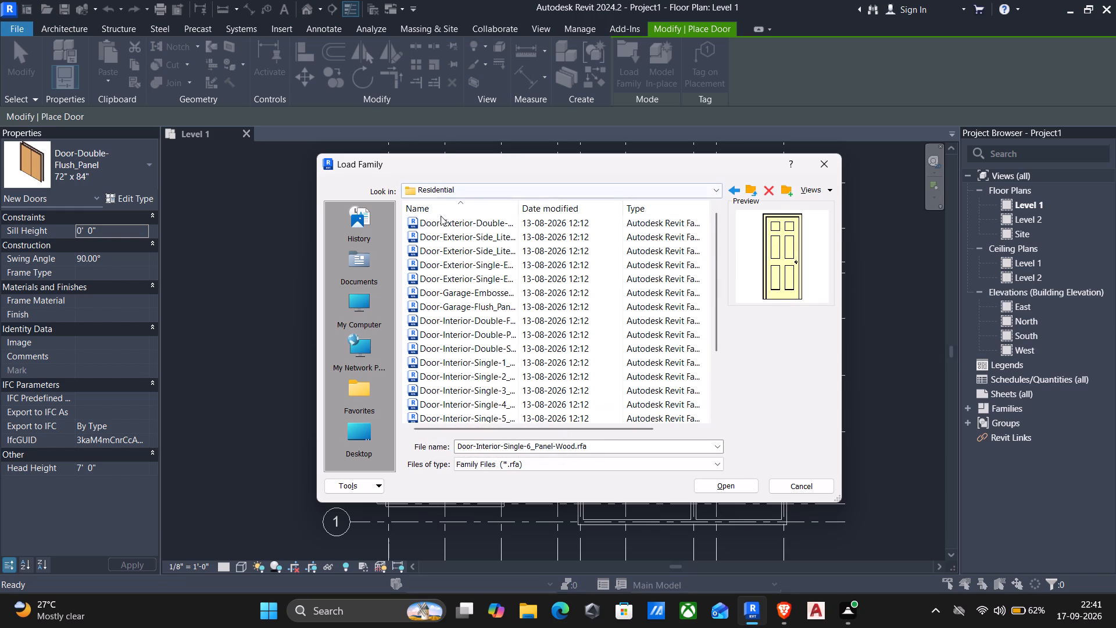
scroll(461, 269, "up", 3)
left_click(735, 193)
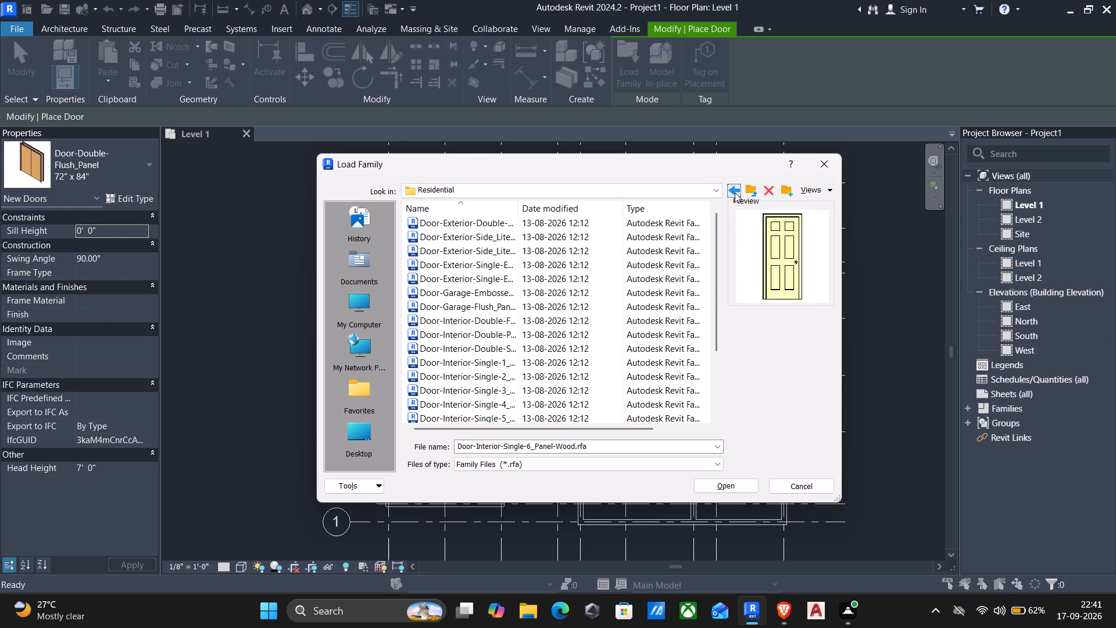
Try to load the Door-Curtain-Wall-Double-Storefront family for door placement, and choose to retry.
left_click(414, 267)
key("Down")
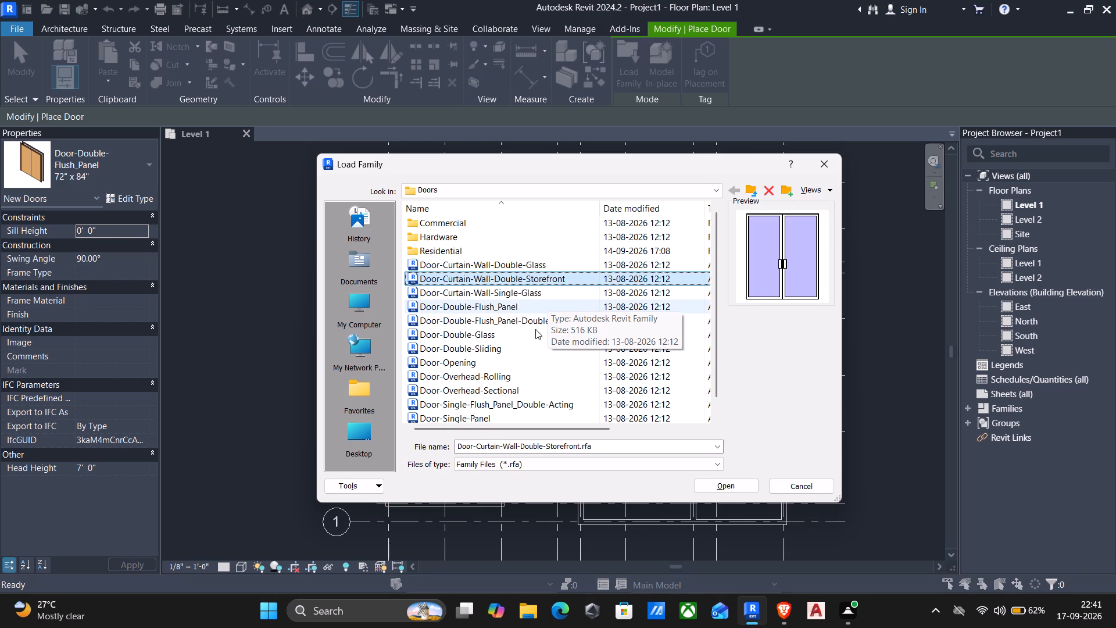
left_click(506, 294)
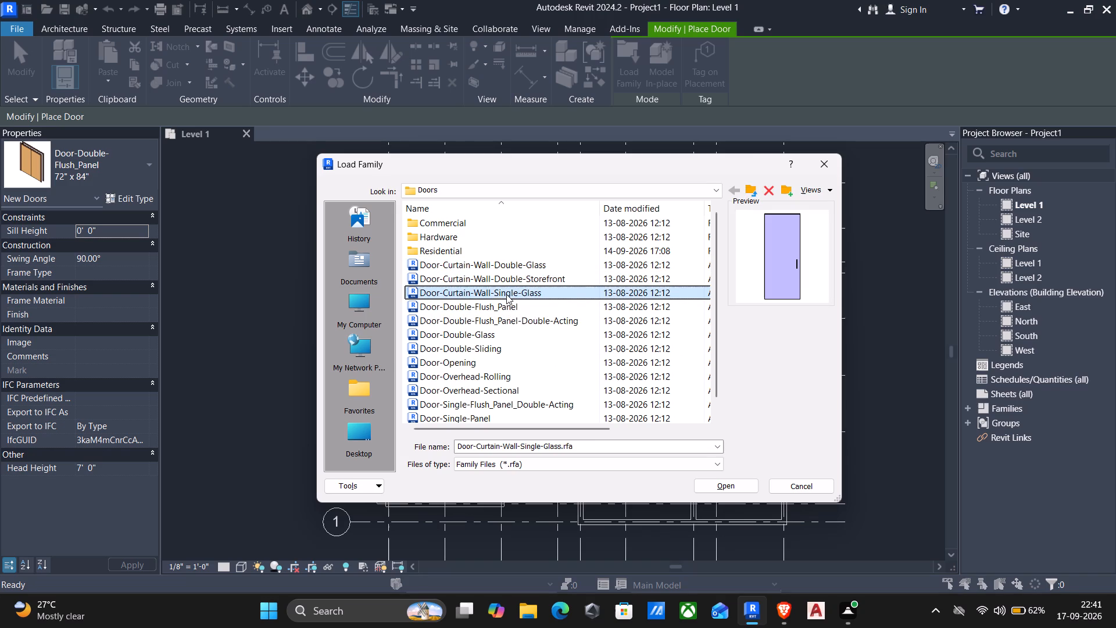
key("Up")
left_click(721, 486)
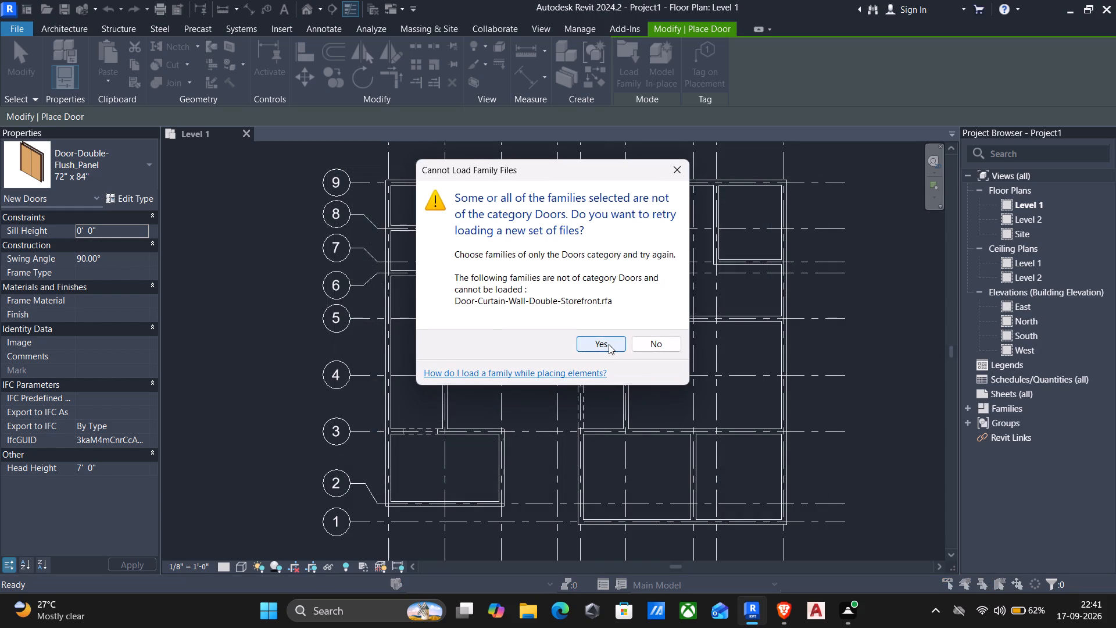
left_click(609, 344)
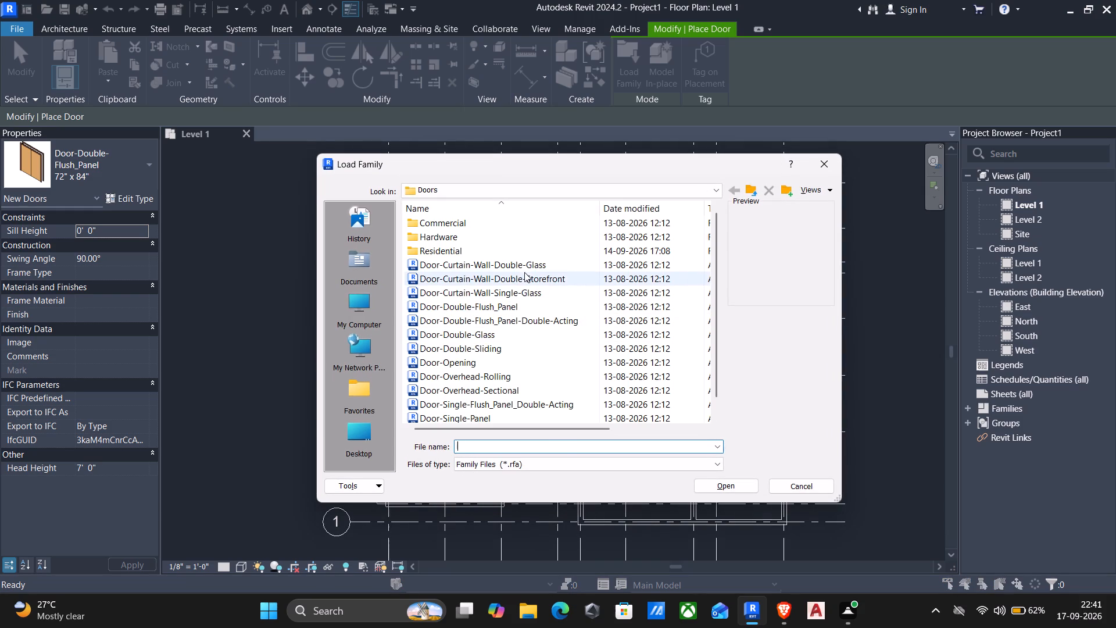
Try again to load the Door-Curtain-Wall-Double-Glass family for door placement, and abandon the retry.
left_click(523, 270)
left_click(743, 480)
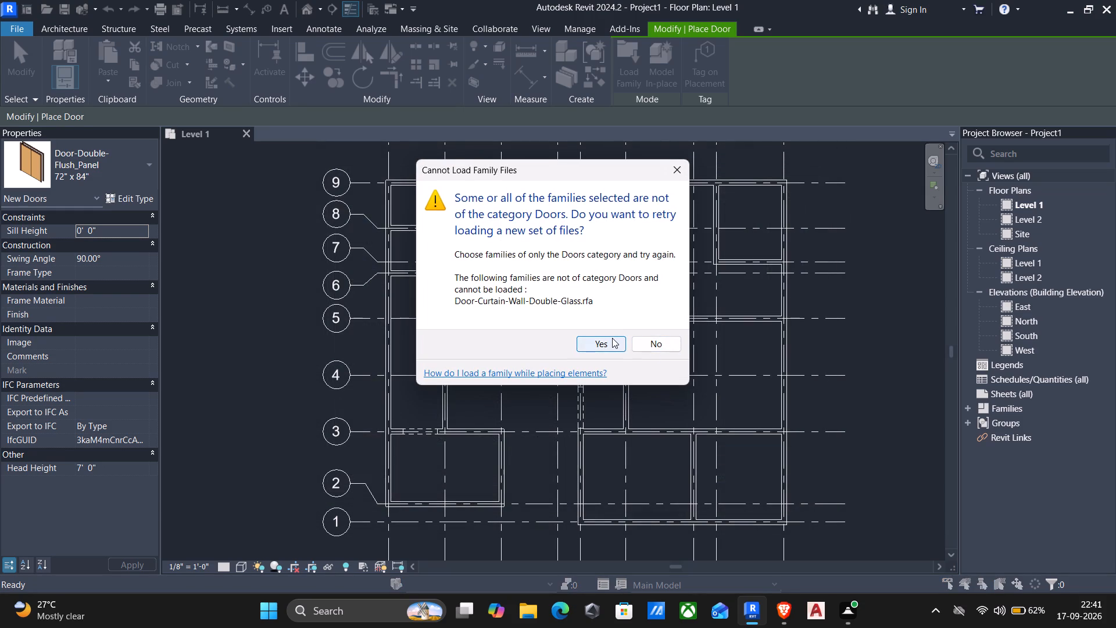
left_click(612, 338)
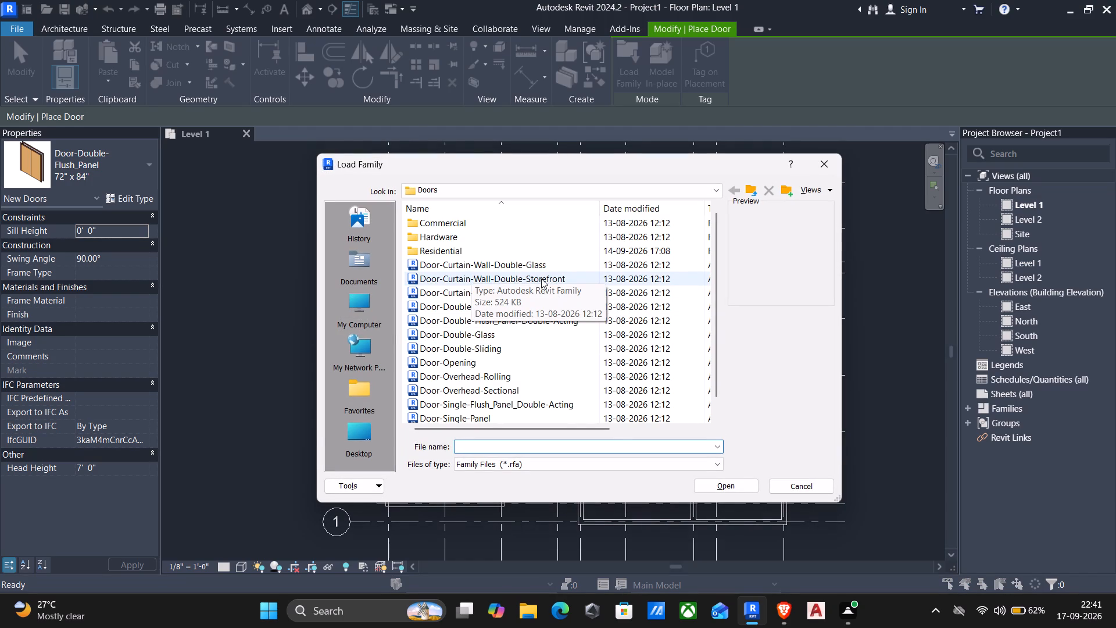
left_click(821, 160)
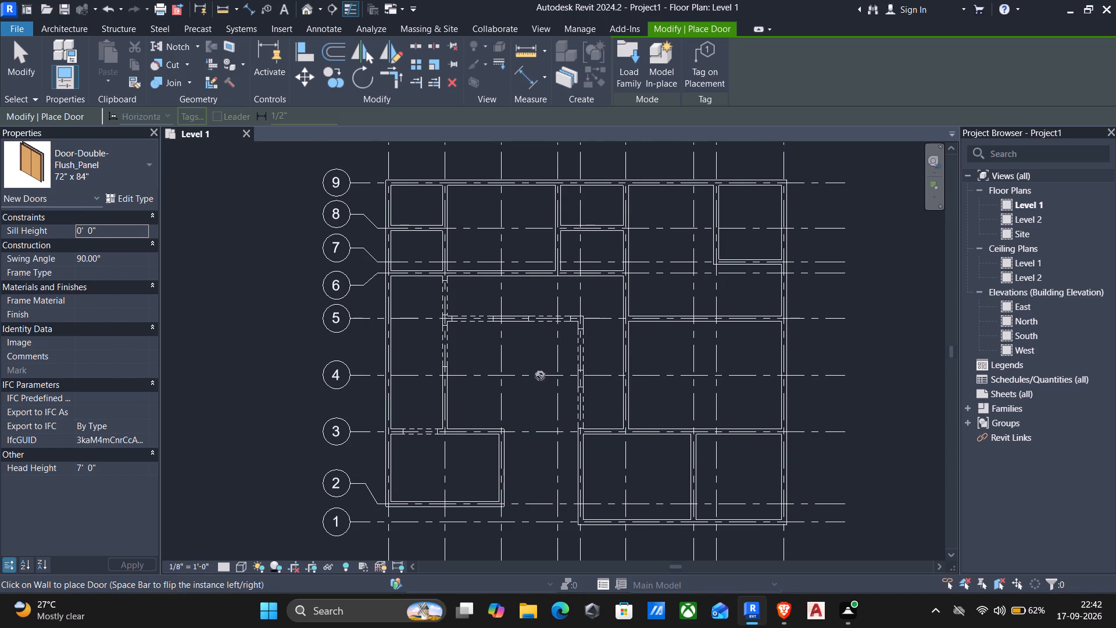
Place one 72" x 84" Door-Double-Flush_Panel door, swinging inward, centred in the room's exterior wall along grid 2, and leave the command.
left_click(439, 497)
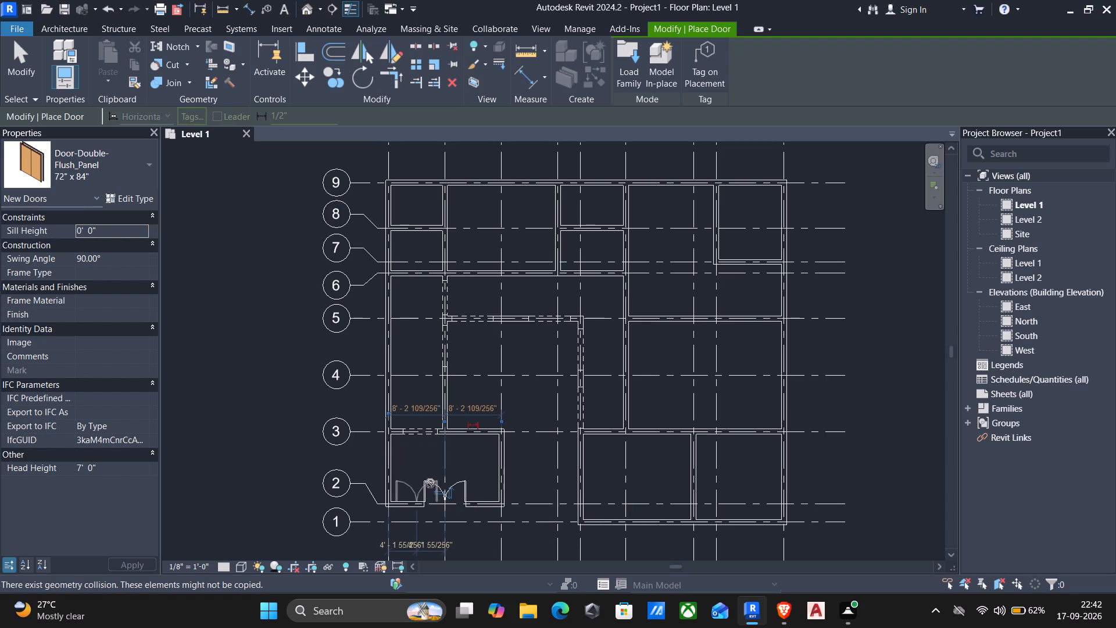
key("Escape")
key("Escape")
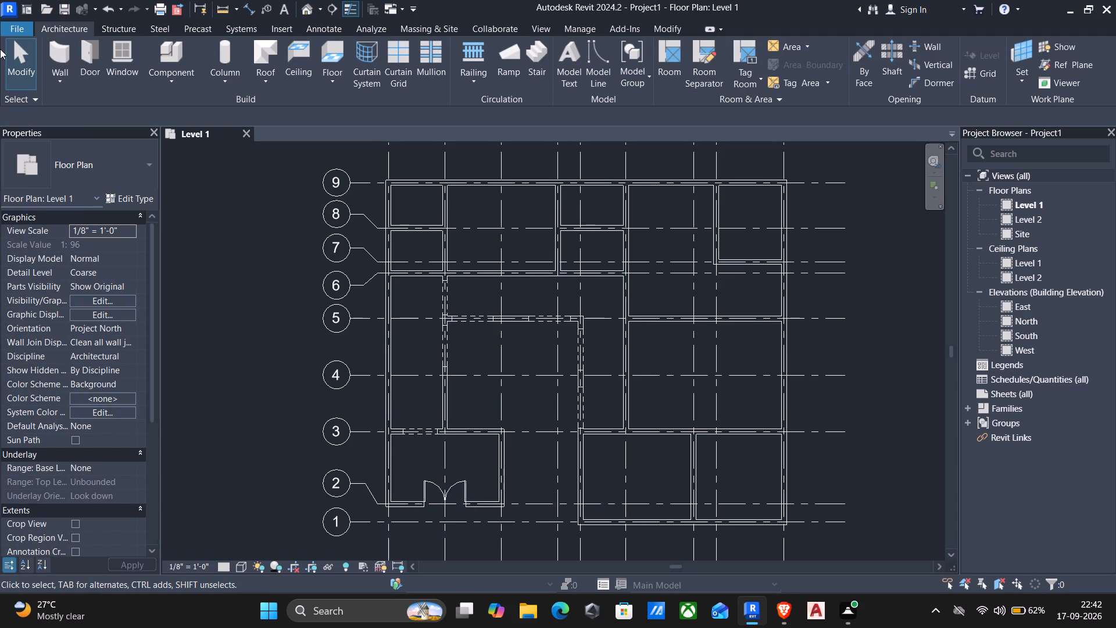
Open the default 3D view and set its visual style to Shaded.
scroll(260, 627, "up", 1)
left_click(287, 8)
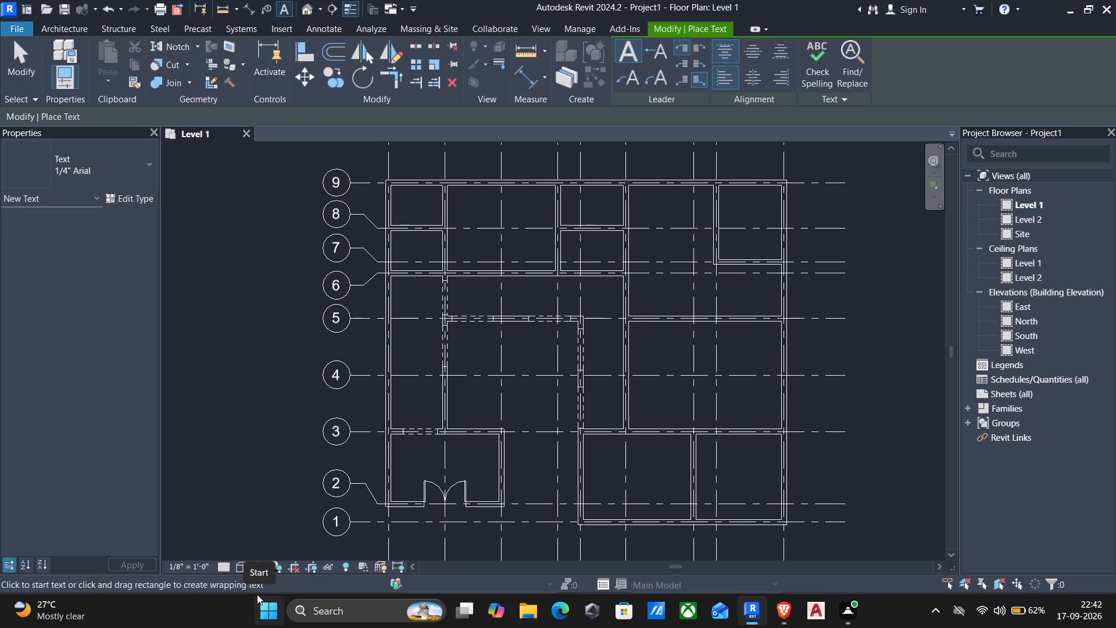
left_click(308, 10)
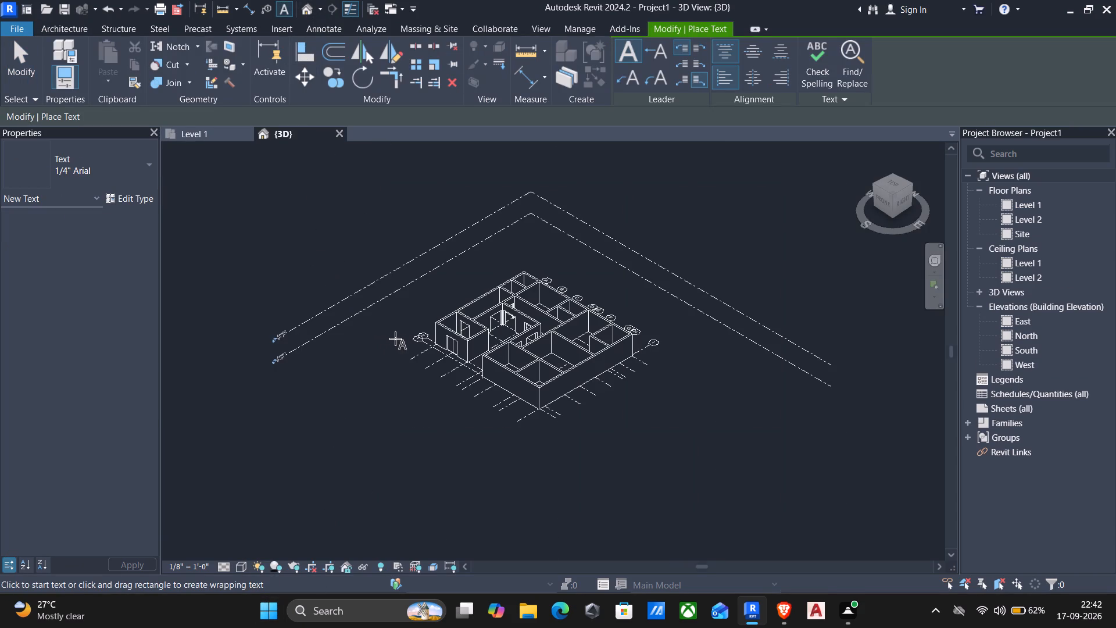
key("Escape")
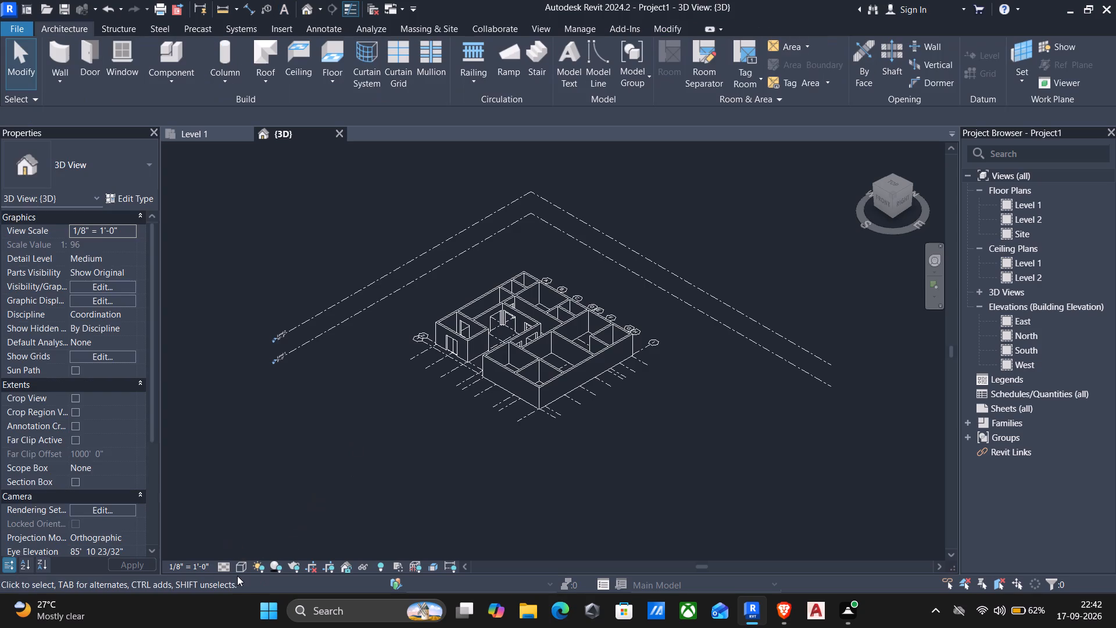
left_click(239, 565)
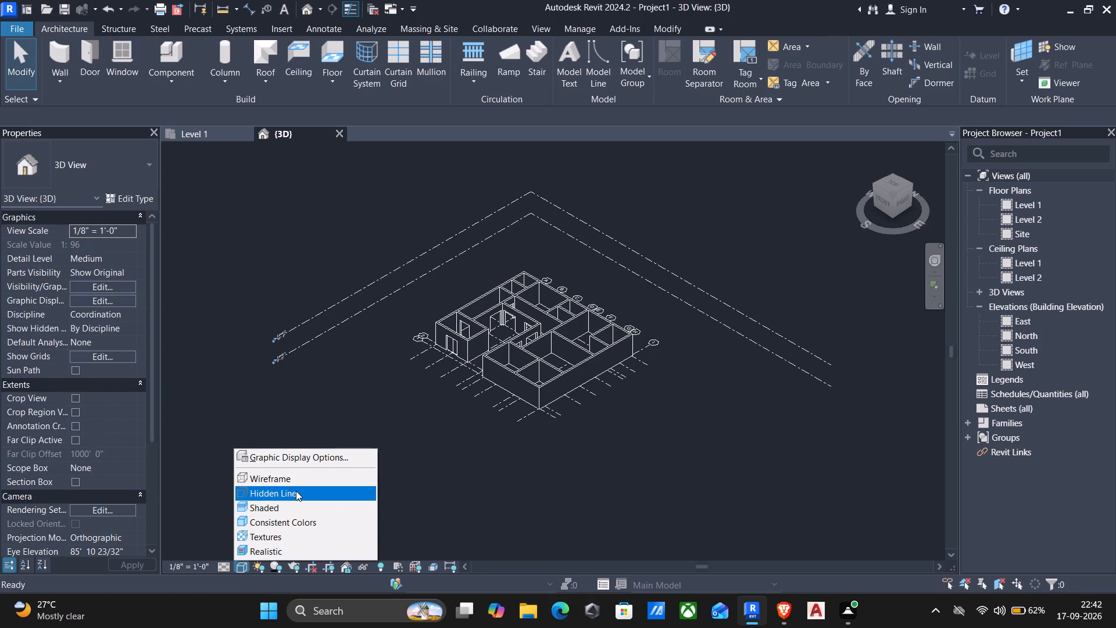
left_click(285, 501)
Examine the double door in the wall along grid 2 and the overall model in 3D, and return to the Level 1 plan.
scroll(446, 396, "up", 2)
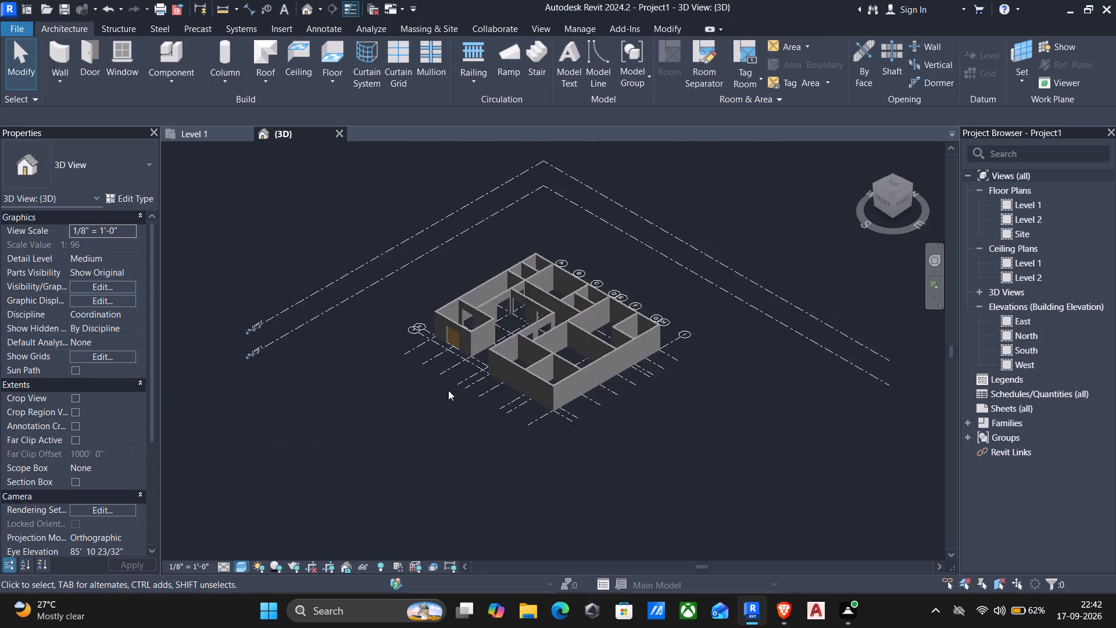
scroll(448, 390, "up", 2)
scroll(454, 311, "up", 13)
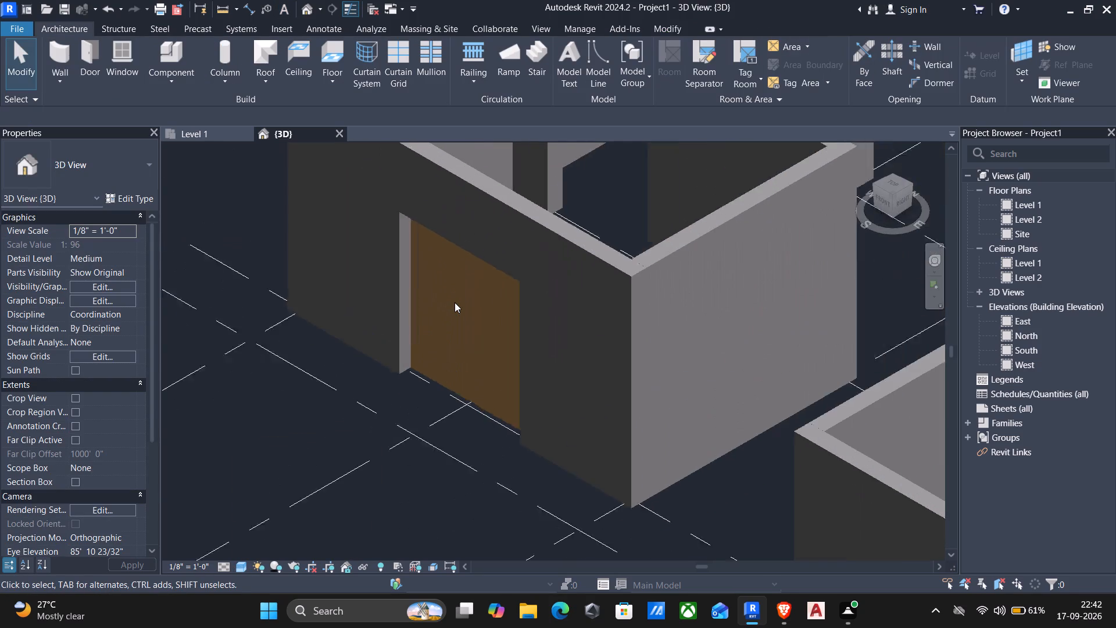
scroll(455, 302, "up", 2)
scroll(455, 302, "down", 11)
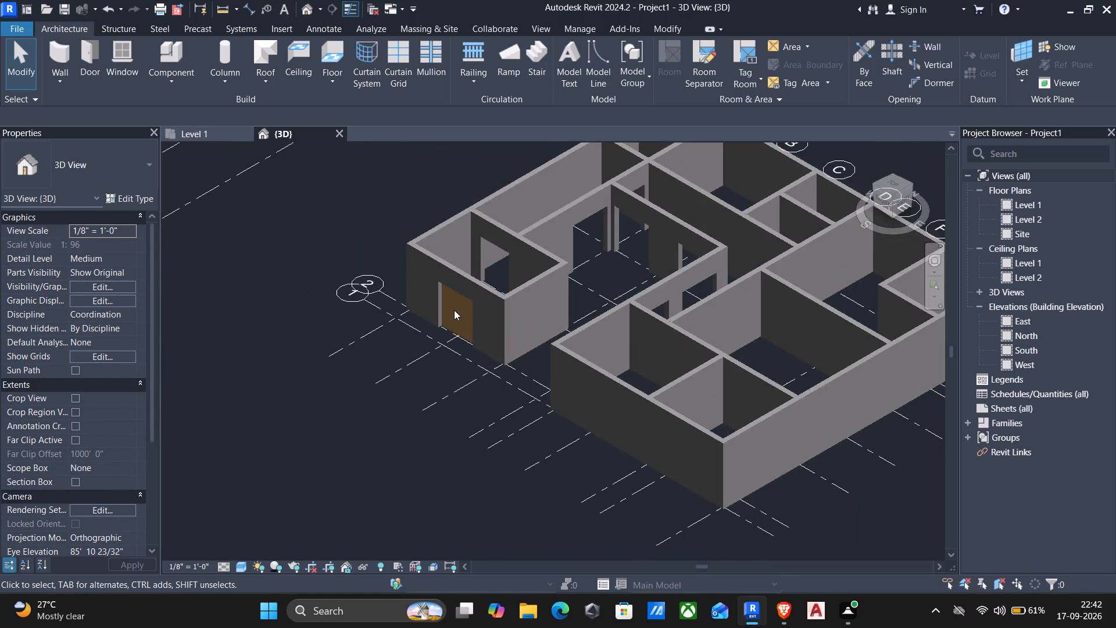
scroll(454, 310, "down", 2)
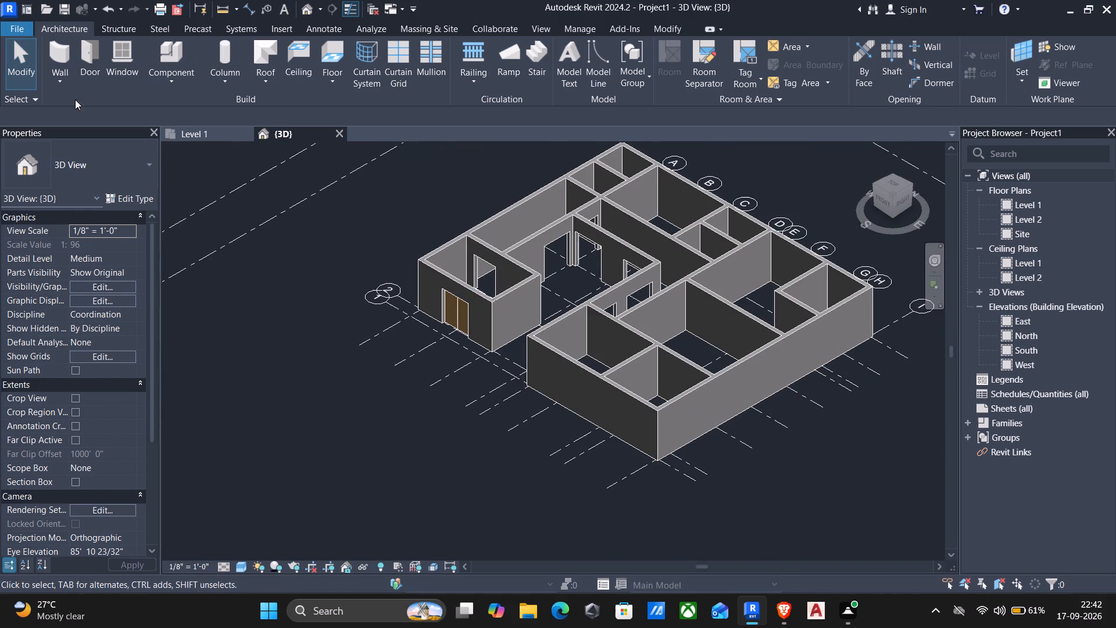
left_click(203, 138)
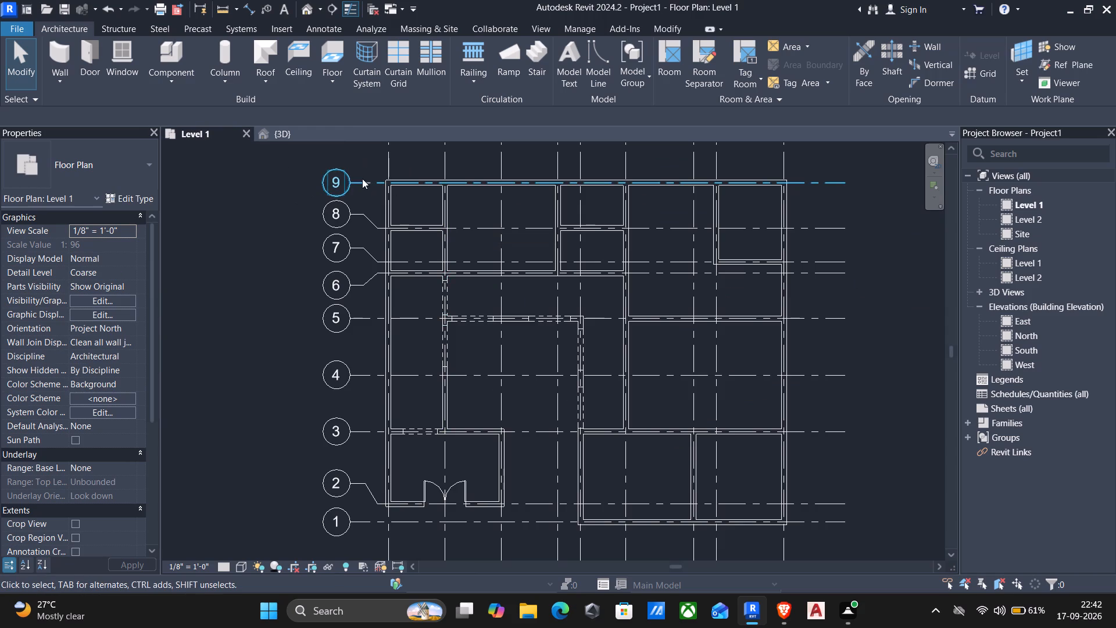
Load the Door-Interior-Single-1_Panel-Wood family from the Residential doors folder with its 36" x 84" type for door placement.
key("d")
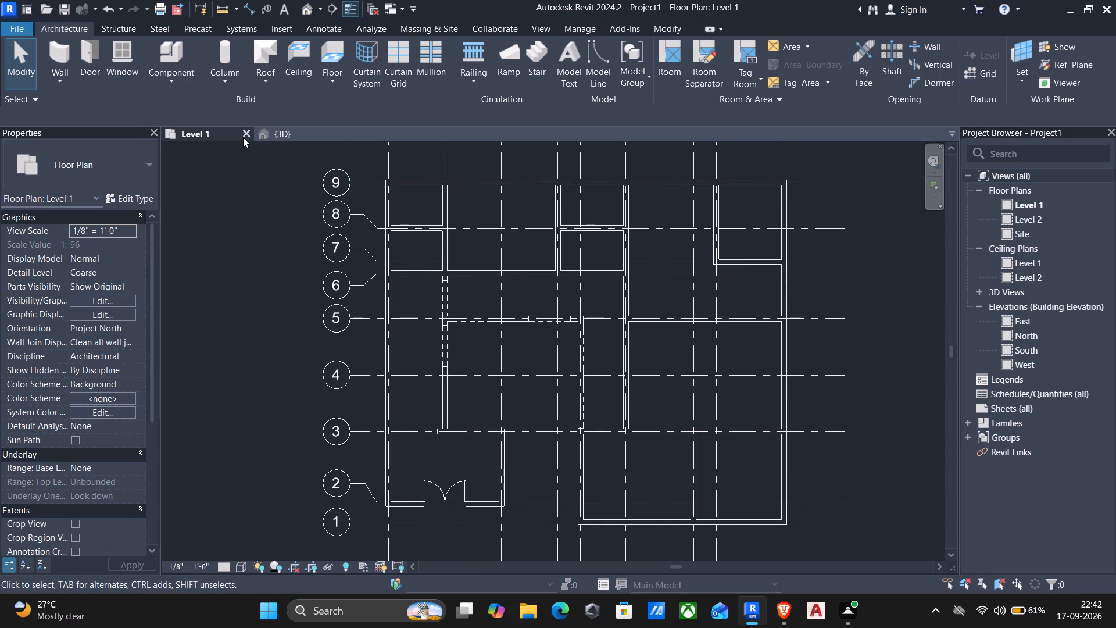
key("r")
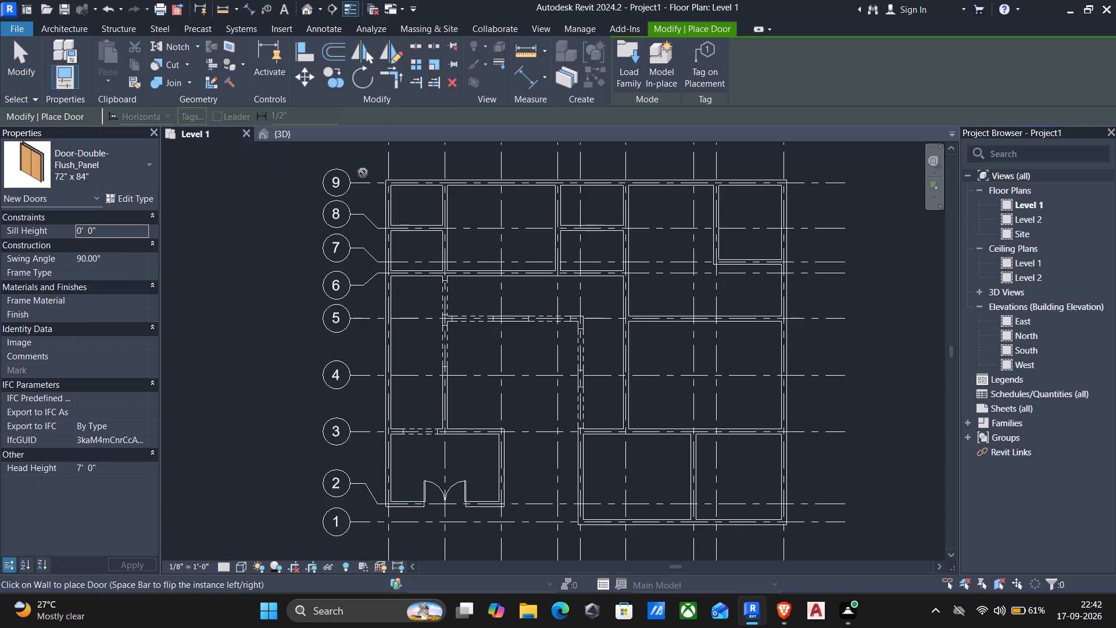
left_click(632, 77)
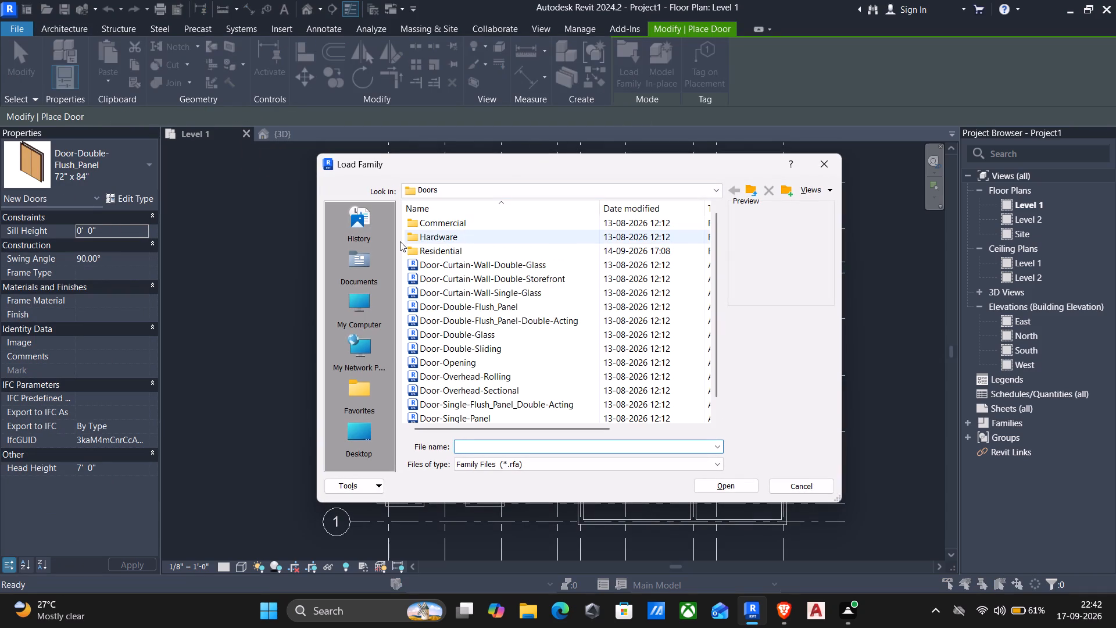
double_click(409, 250)
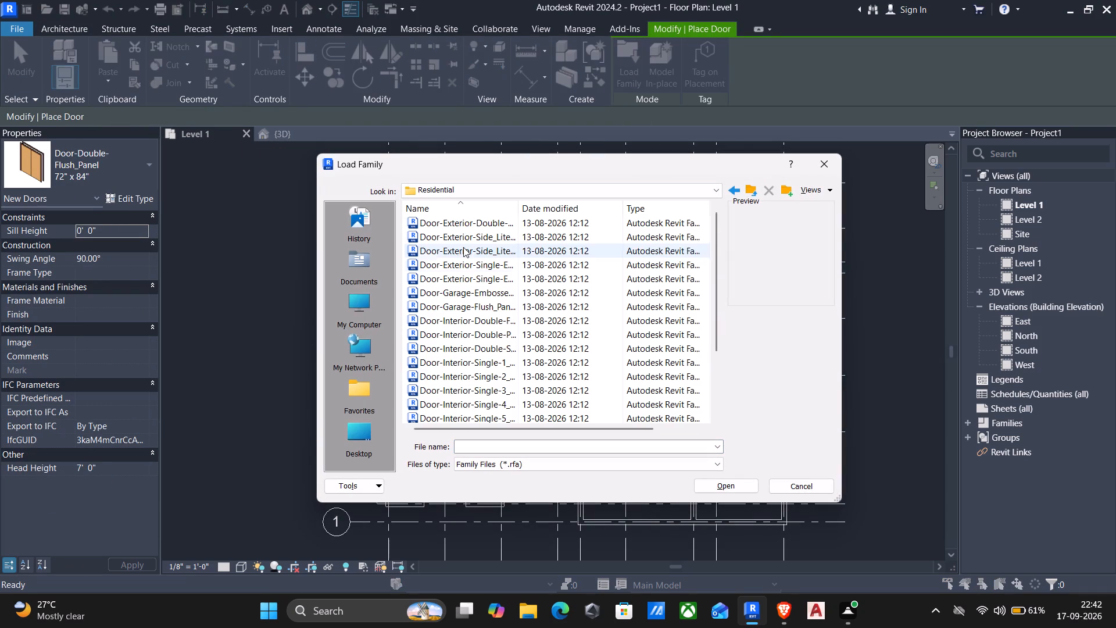
left_click(467, 225)
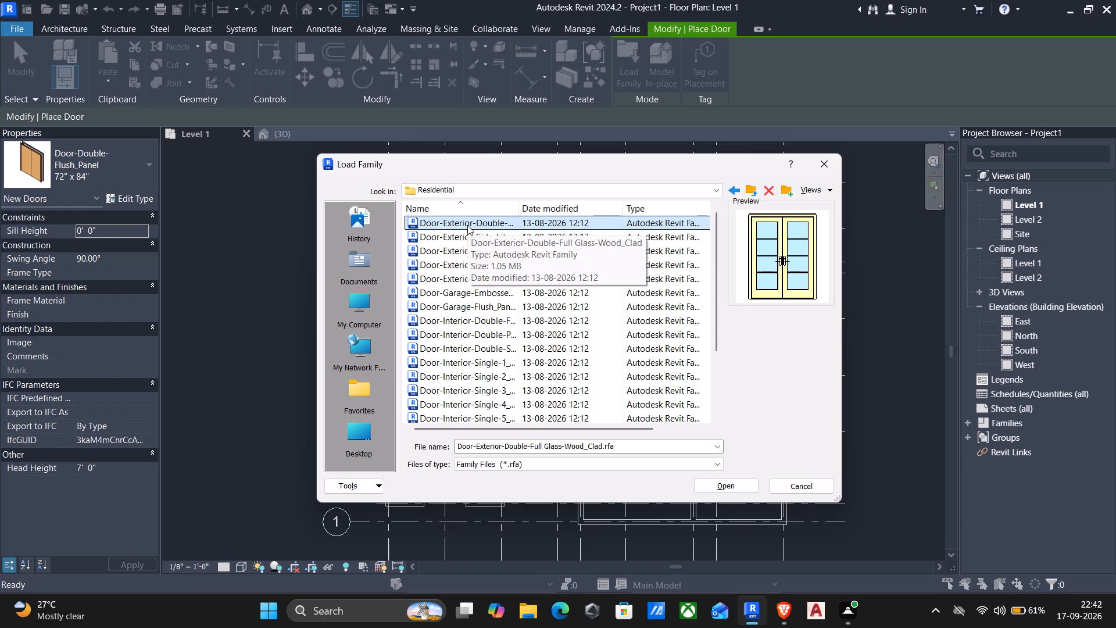
key("Down")
key("Down")
key("Down")
key("Down")
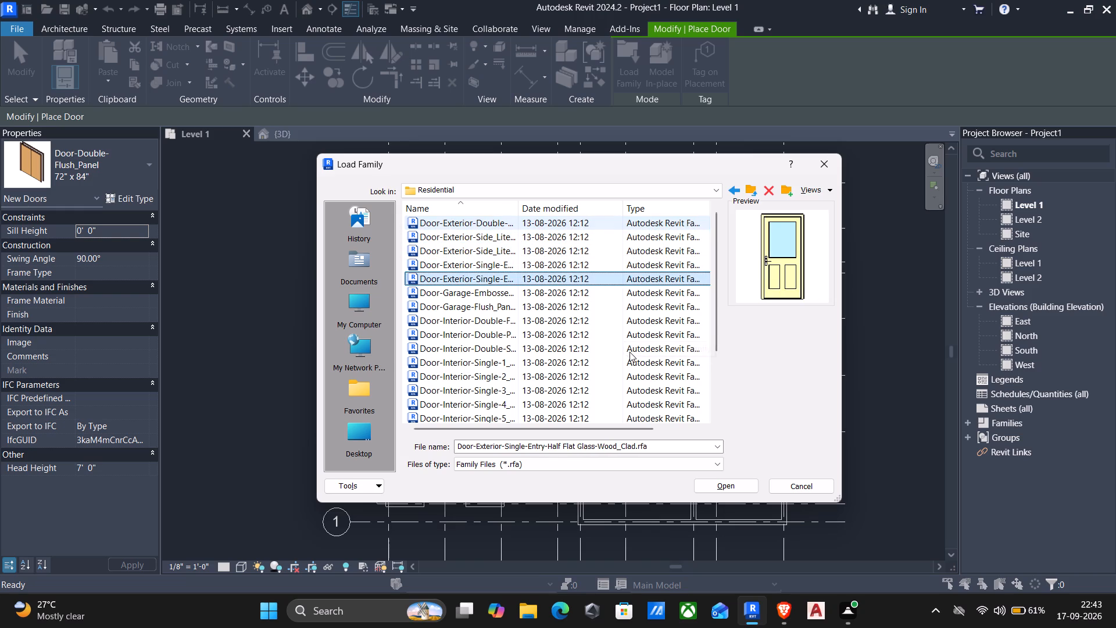
key("Down")
key("Down")
key("Down")
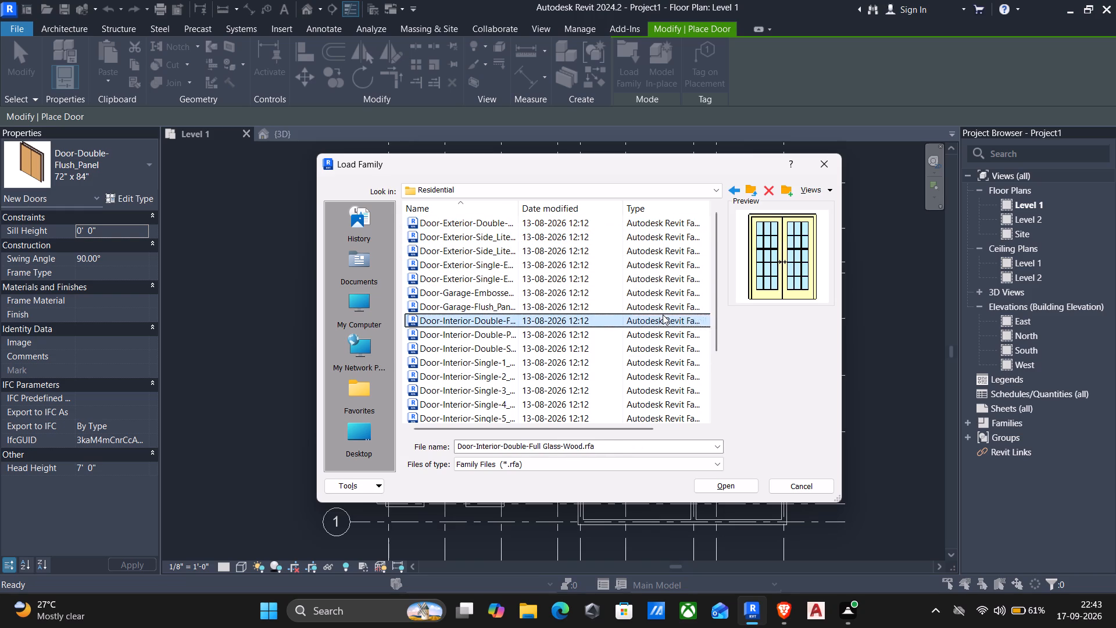
key("Down")
key("Down")
key("Down")
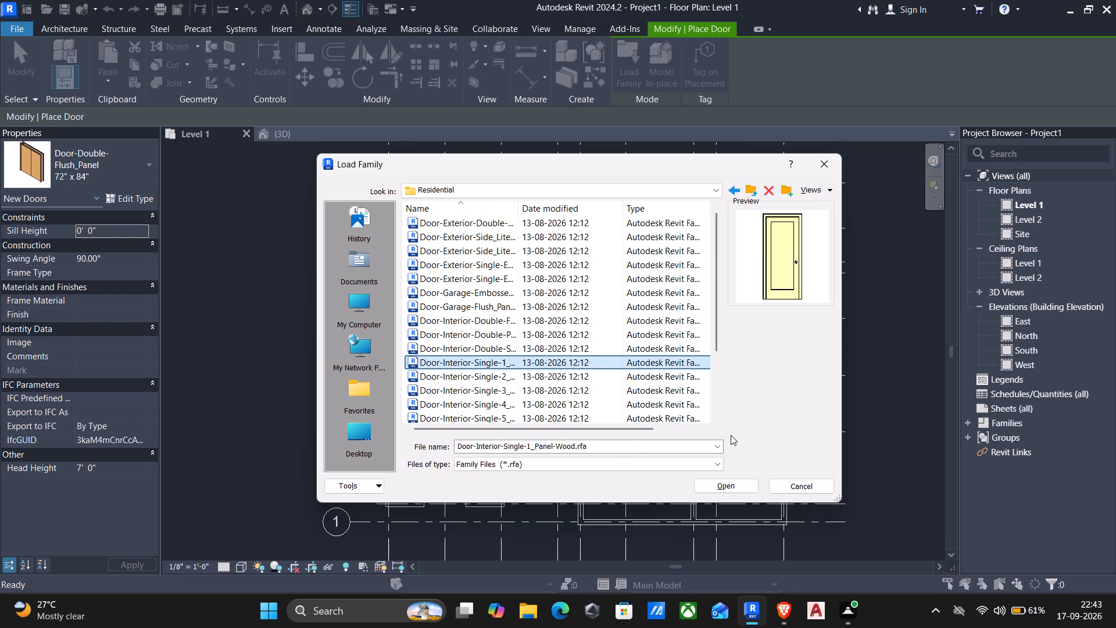
left_click(730, 488)
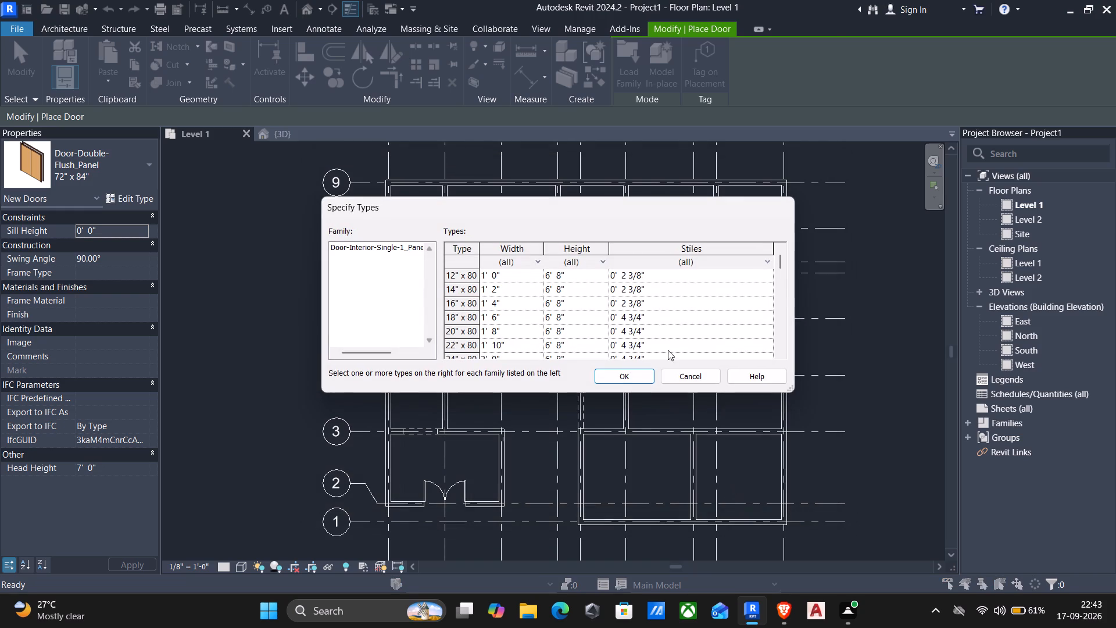
scroll(629, 331, "down", 3)
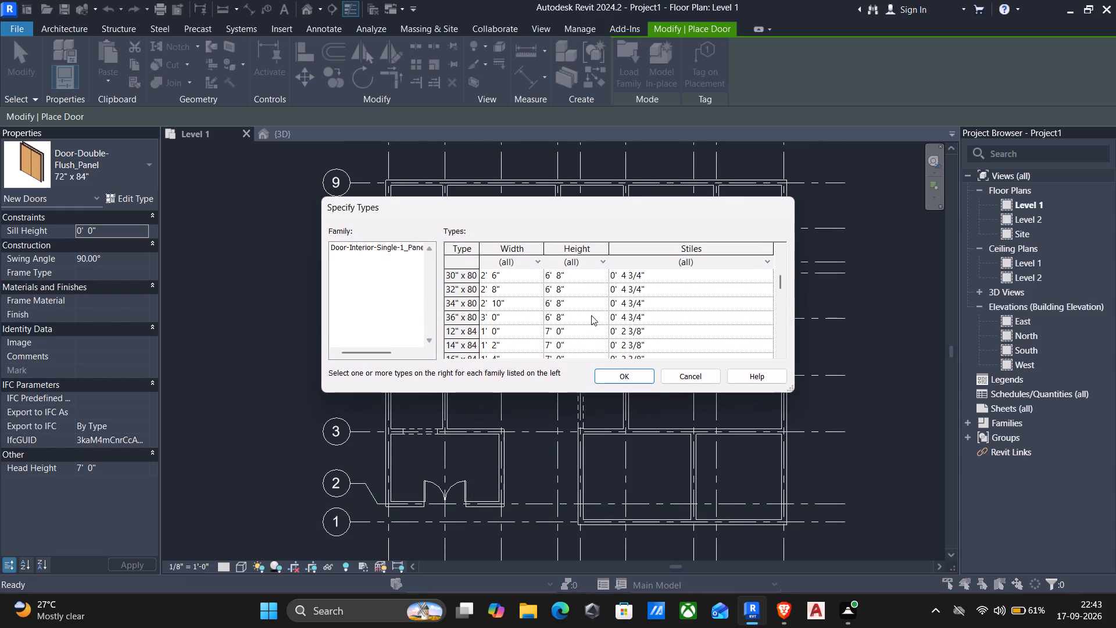
scroll(574, 316, "down", 5)
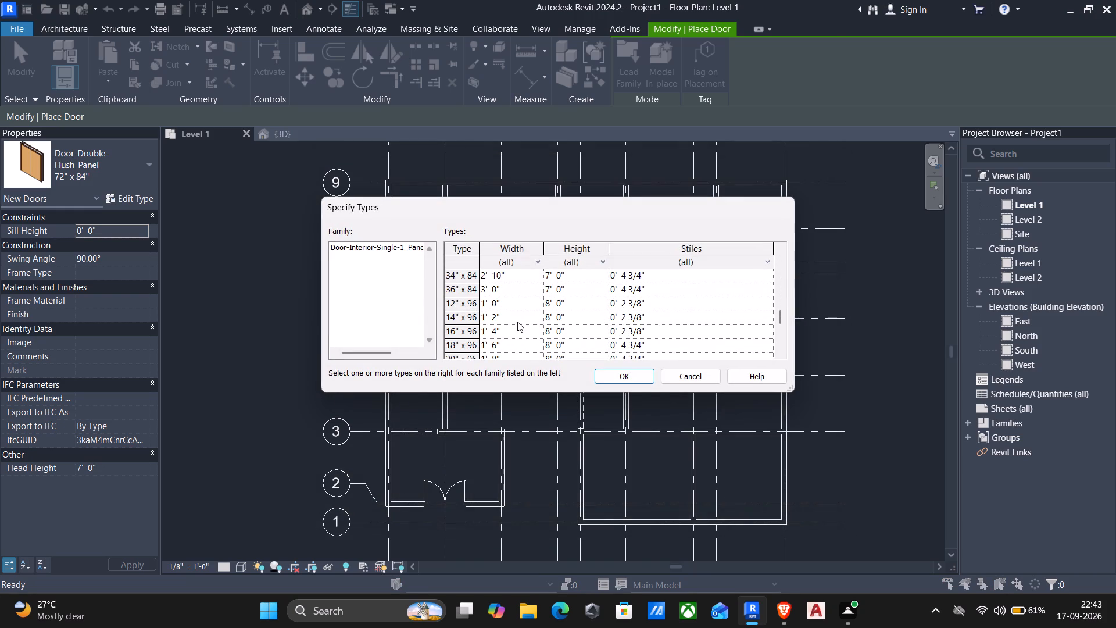
left_click(553, 293)
left_click(607, 372)
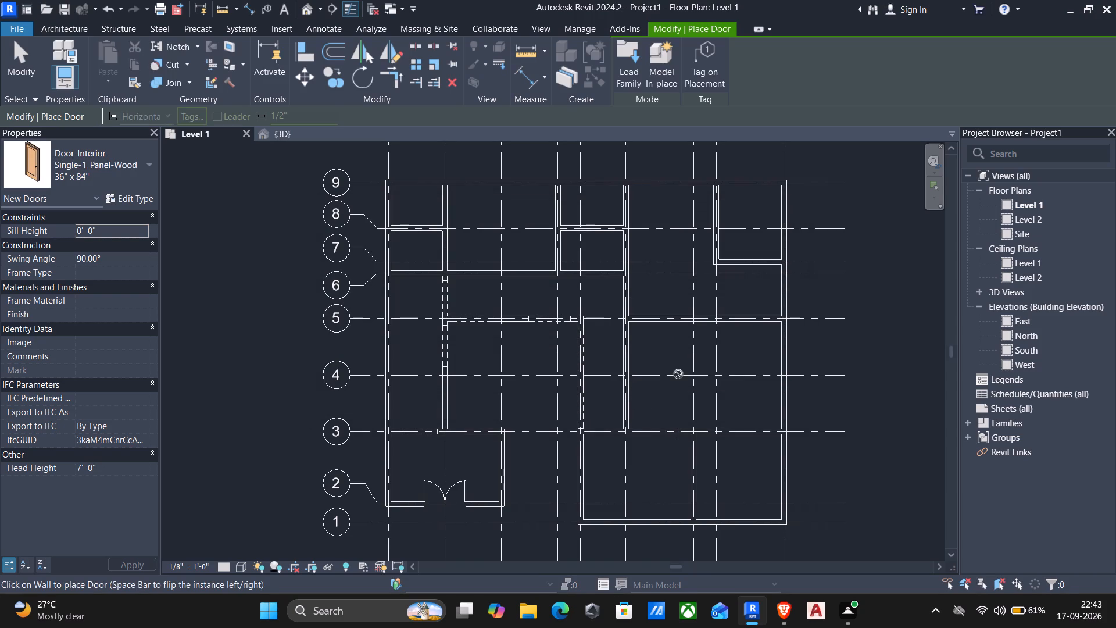
Place two 36" x 84" single doors in the grid 3 wall, one on each side of the southeast rooms' partition, swinging into those rooms.
key("space")
left_click(674, 435)
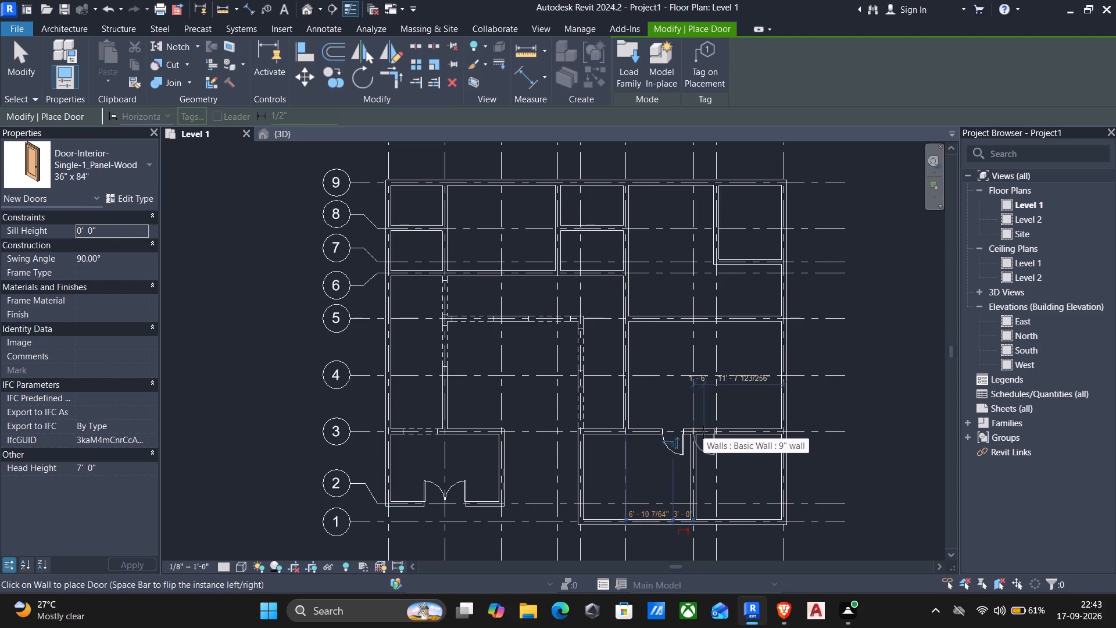
left_click(703, 432)
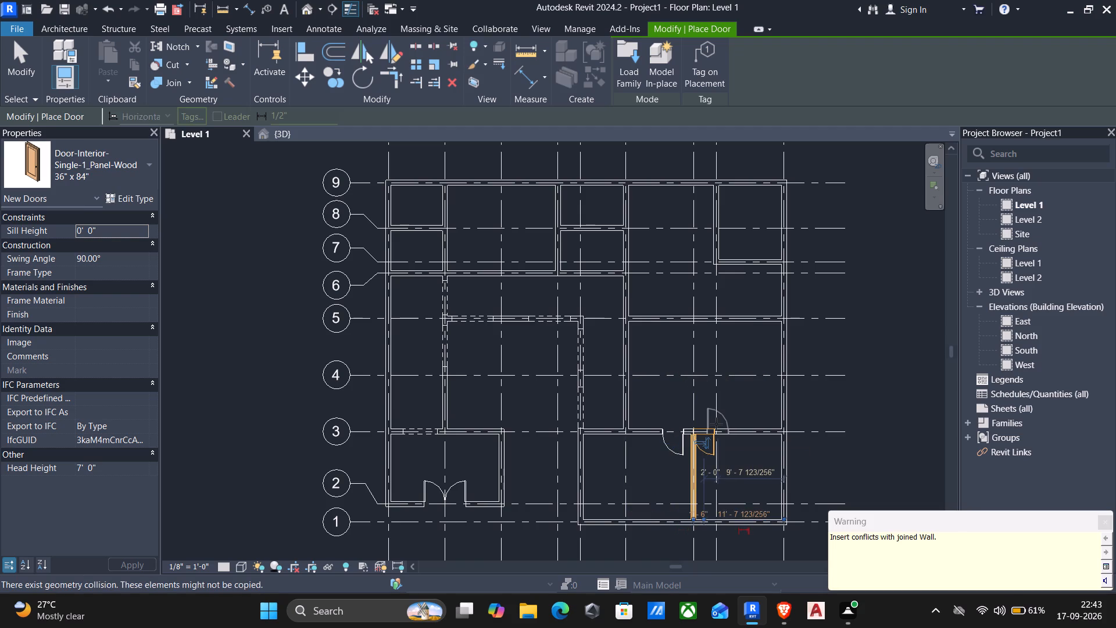
key("Escape")
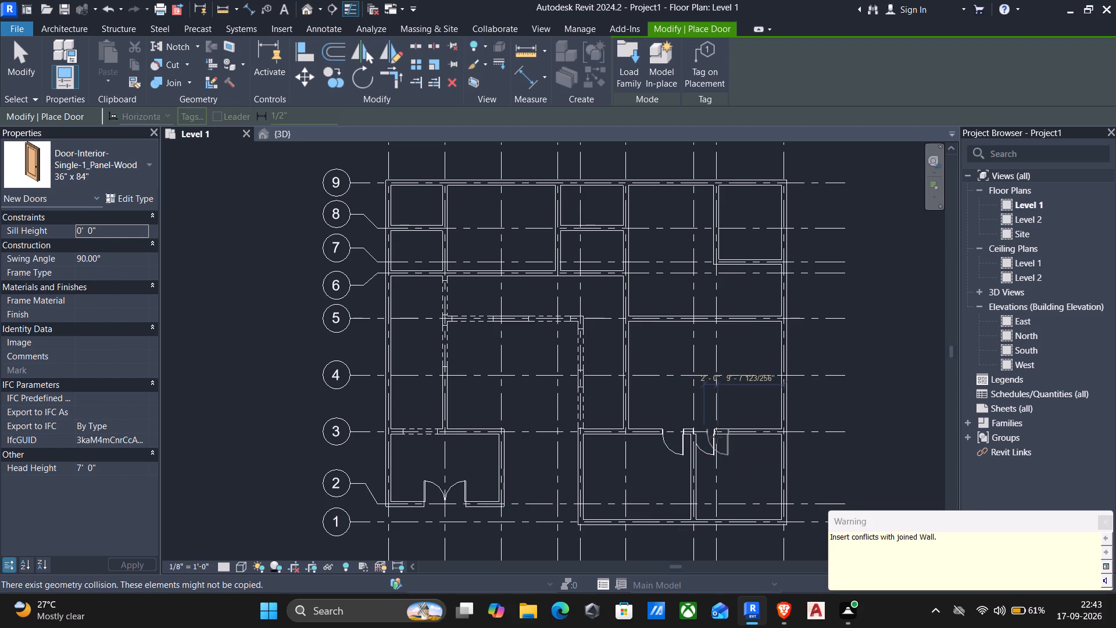
key("Escape")
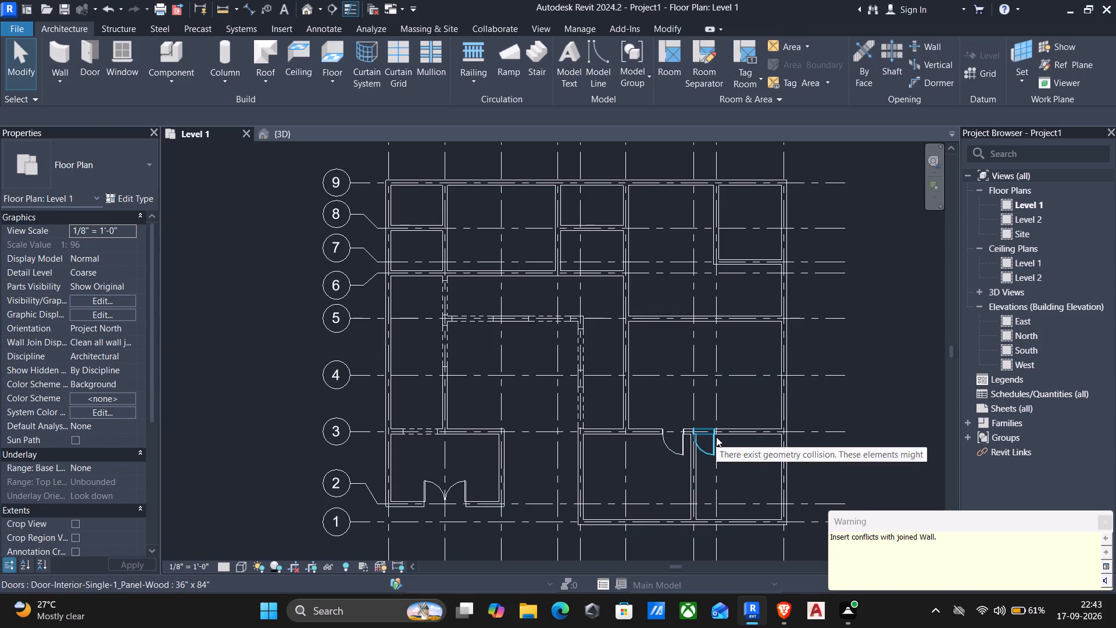
Move the eastern grid 3 door clear of the partition, 3'-0" from its grid line, and flip it to hinge beside the partition, swinging south.
left_click(716, 437)
key("Right")
key("Right")
key("Right")
key("Right")
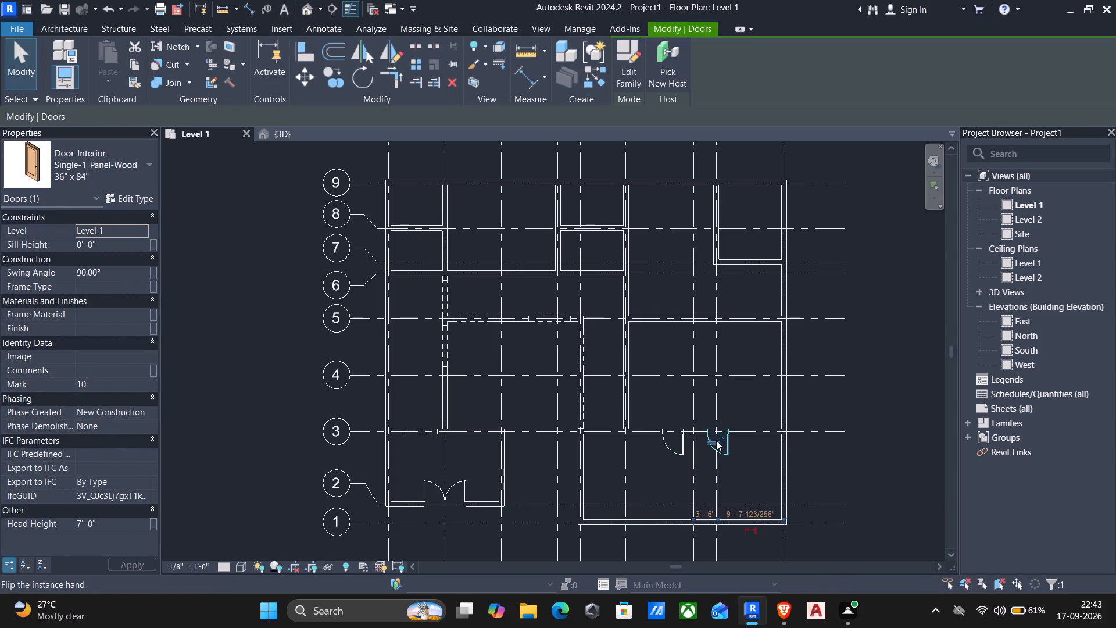
key("Left")
key("space")
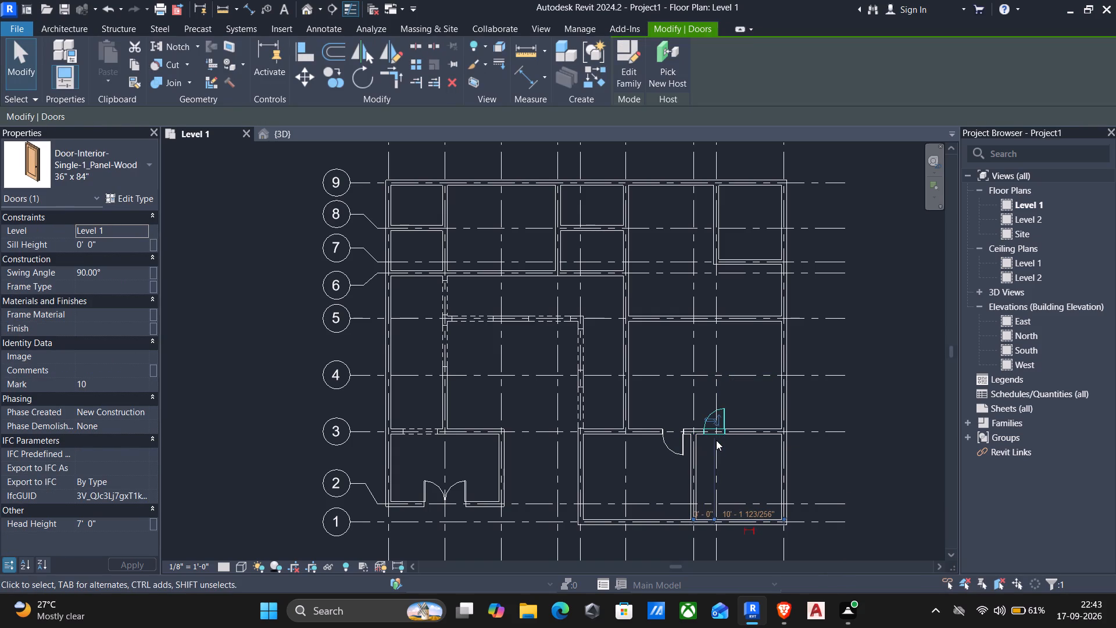
key("space")
key("space")
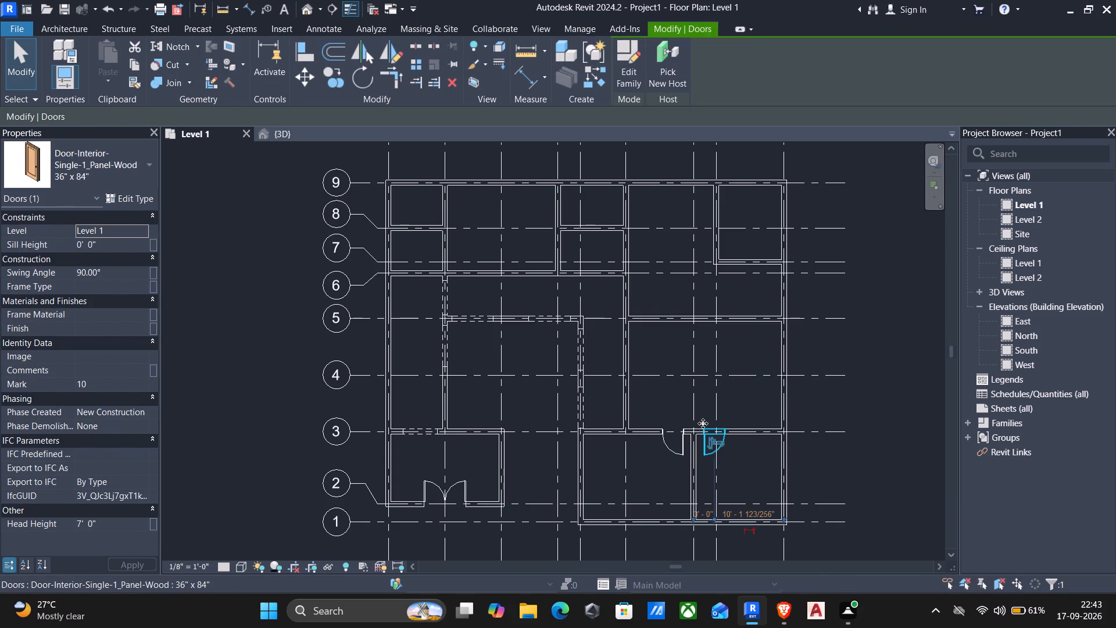
key("Escape")
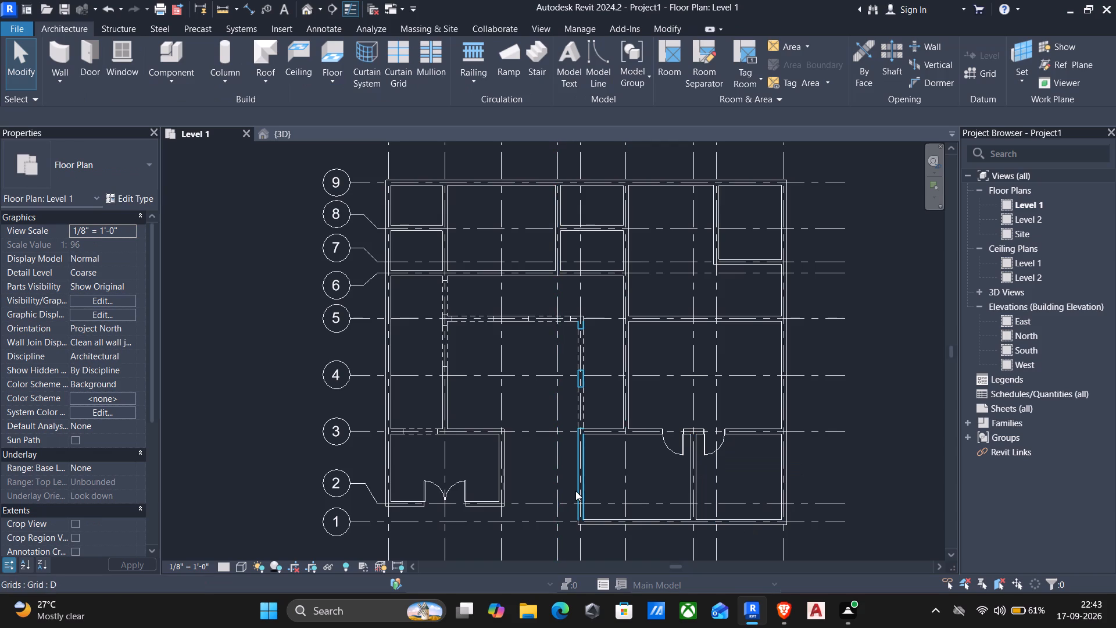
Place a matching 36" x 84" single door in the southwest room's east wall, 3'-0" from grid 3, swinging into the room.
left_click(721, 446)
type("cs")
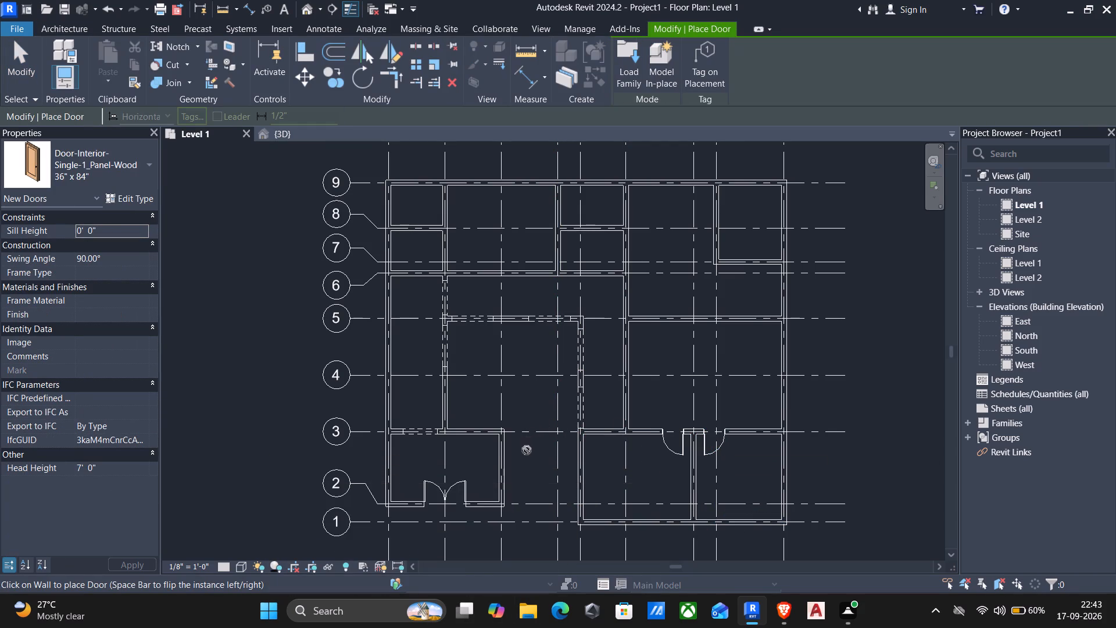
key("space")
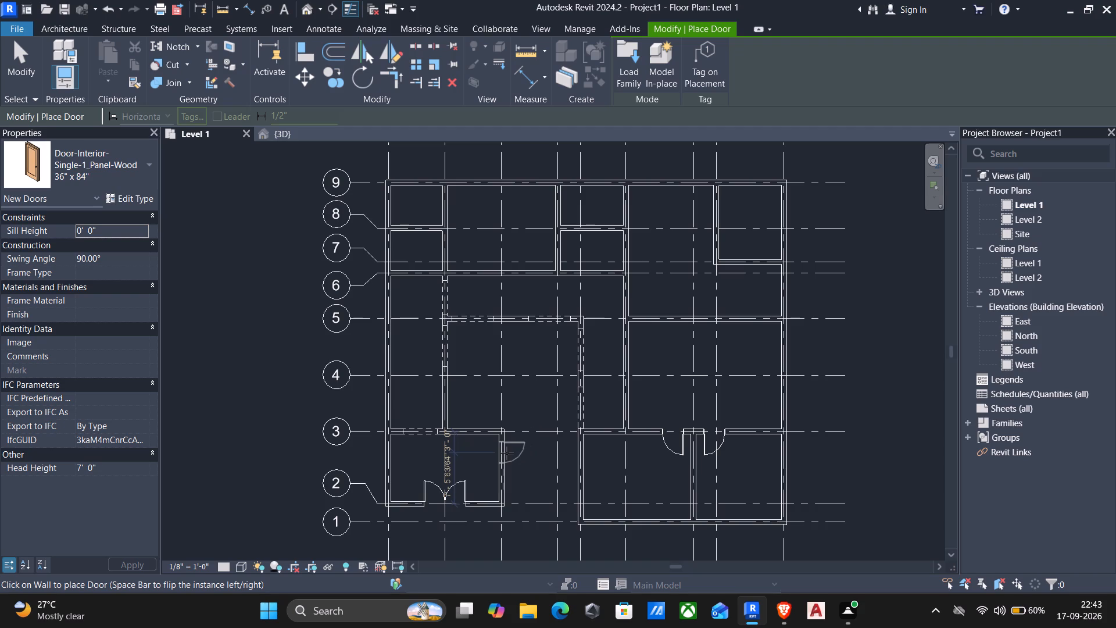
key("space")
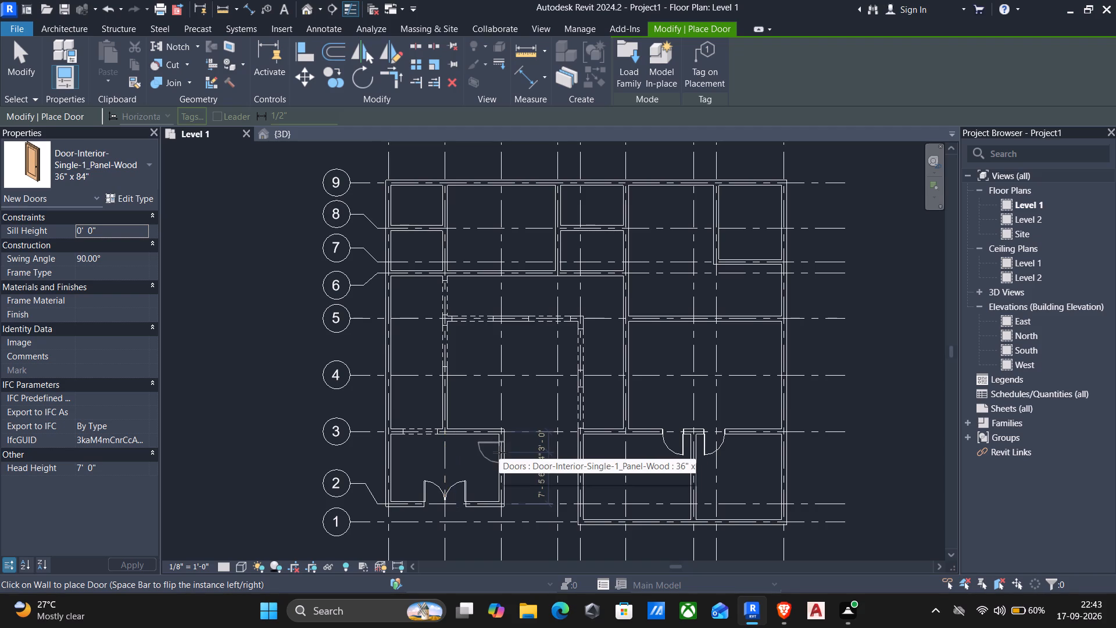
left_click(499, 452)
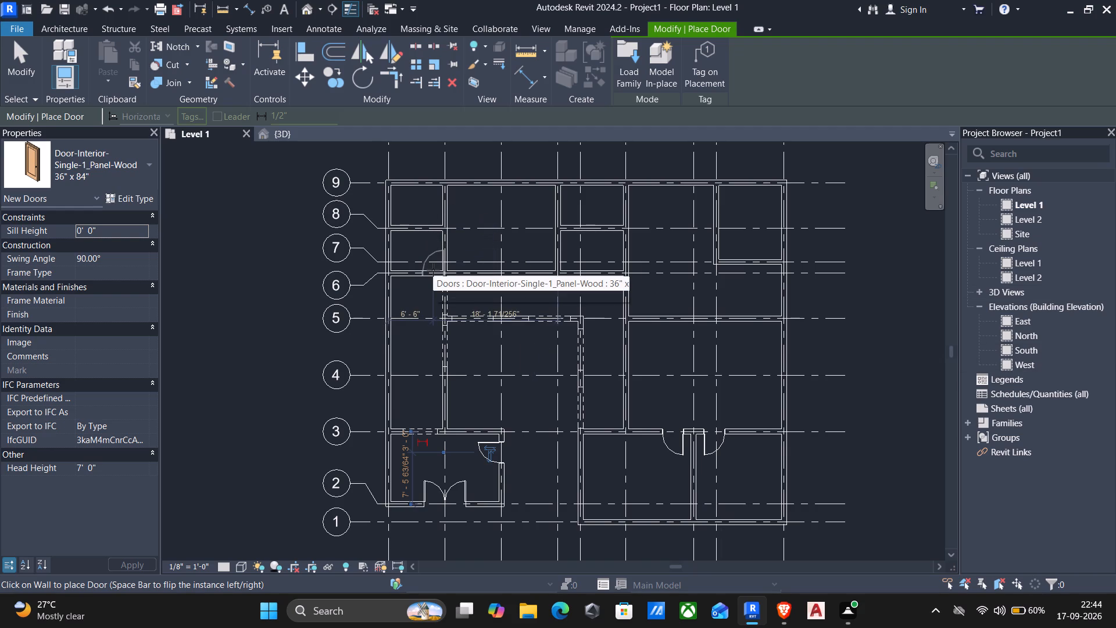
Place two 36" x 84" single doors in the grid 6 wall, one in each of the two western rooms, swinging north near their east walls.
left_click(425, 267)
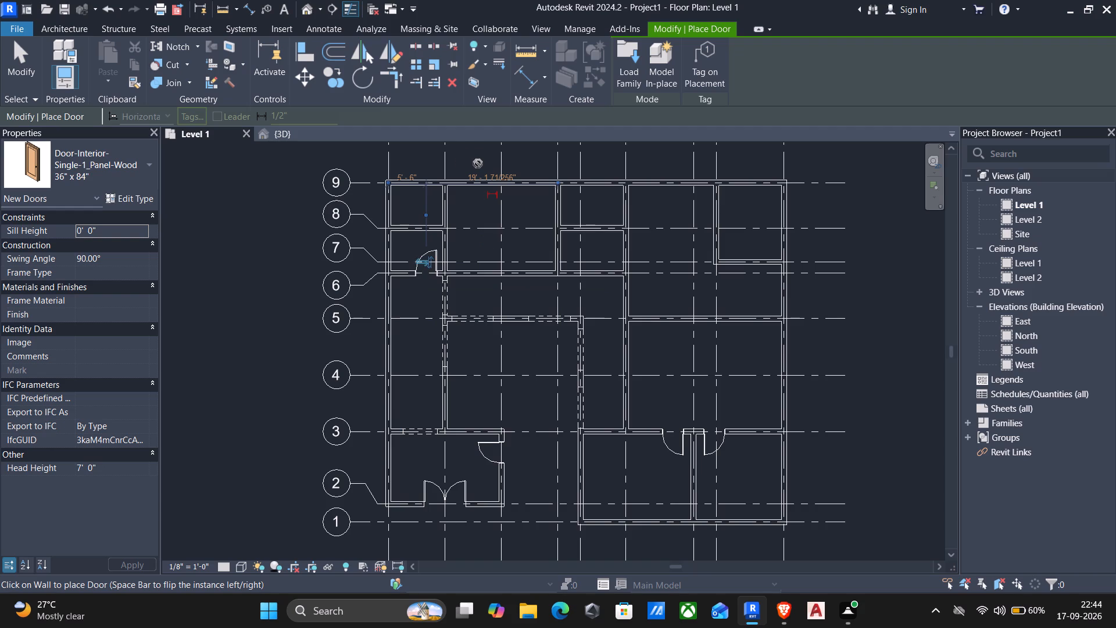
left_click(540, 267)
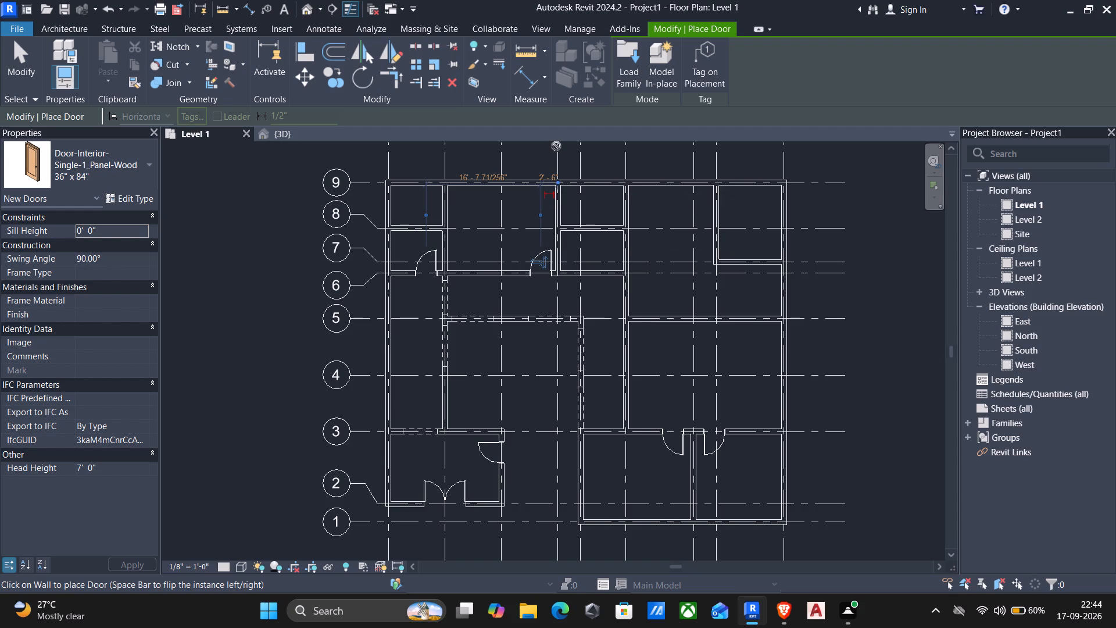
key("Escape")
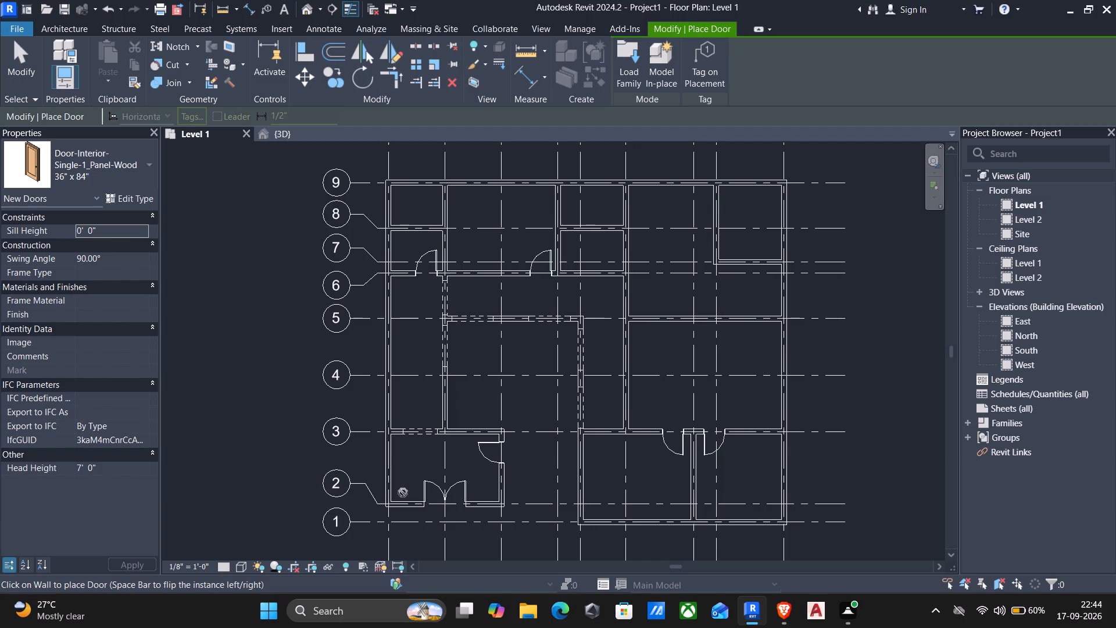
key("Escape")
Place a matching 72" x 84" Door-Double-Flush_Panel door in the grid 6 wall, centred in the wide northern room and swinging north.
left_click(424, 497)
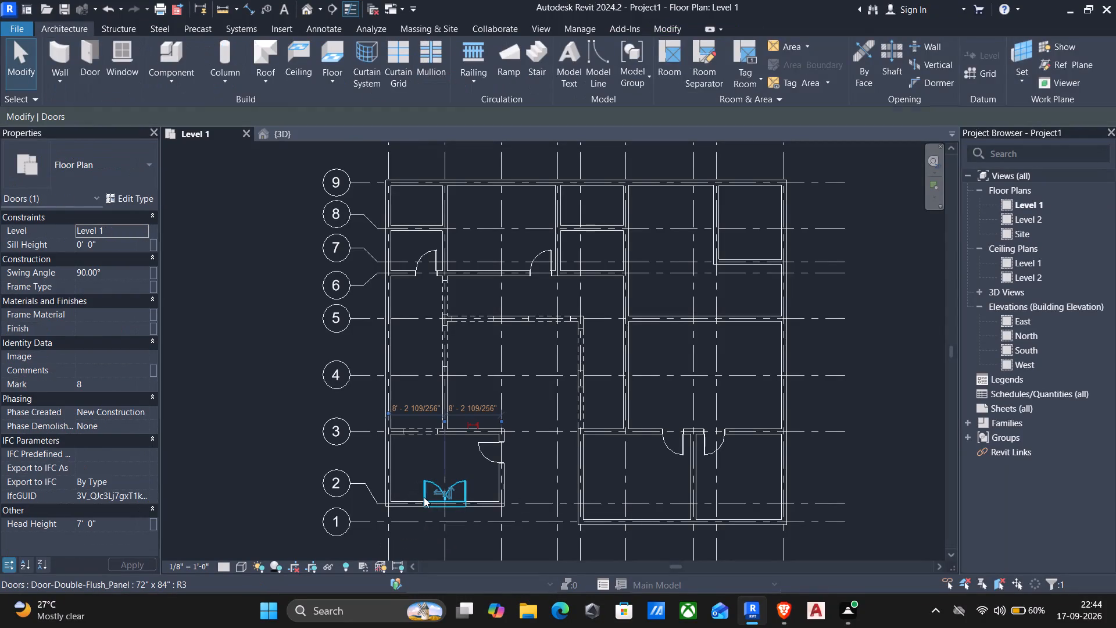
type("cs")
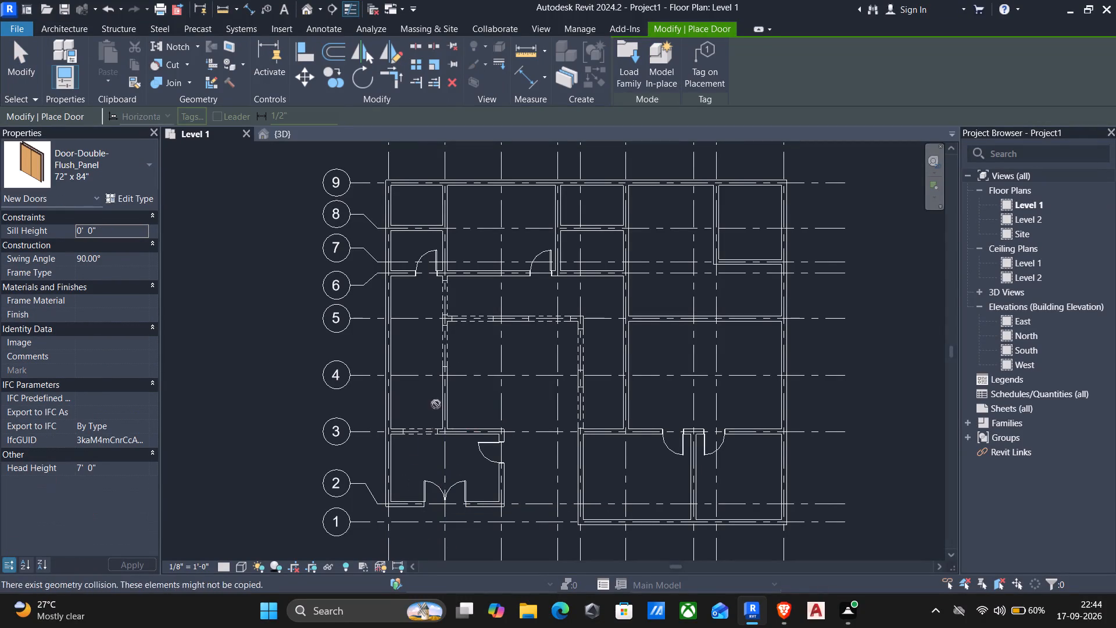
left_click(483, 248)
left_click(480, 268)
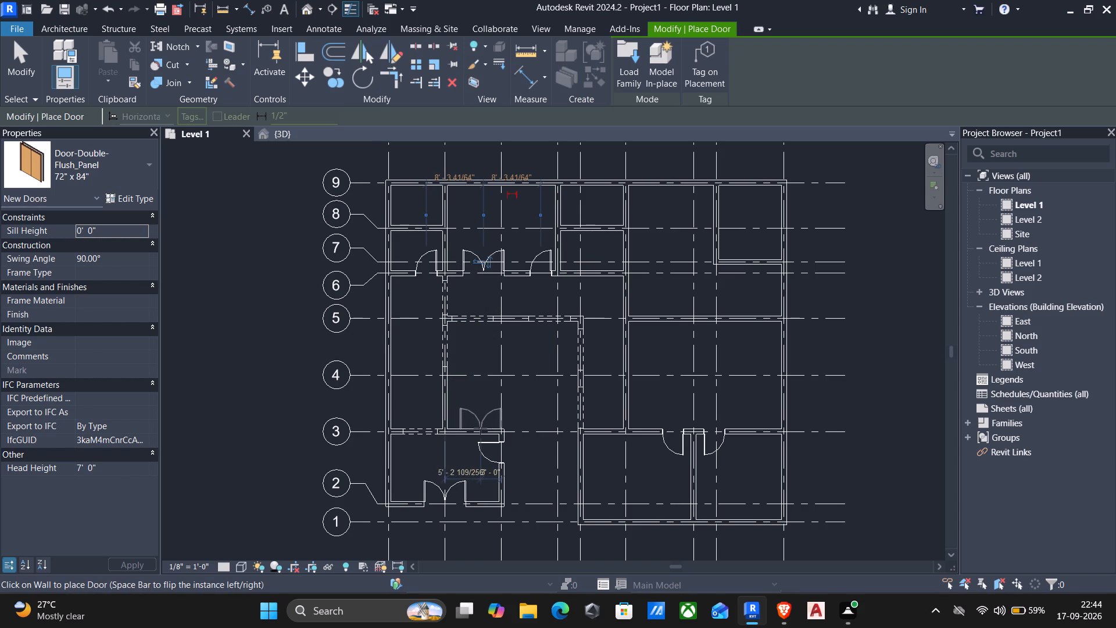
key("Escape")
key("Escape")
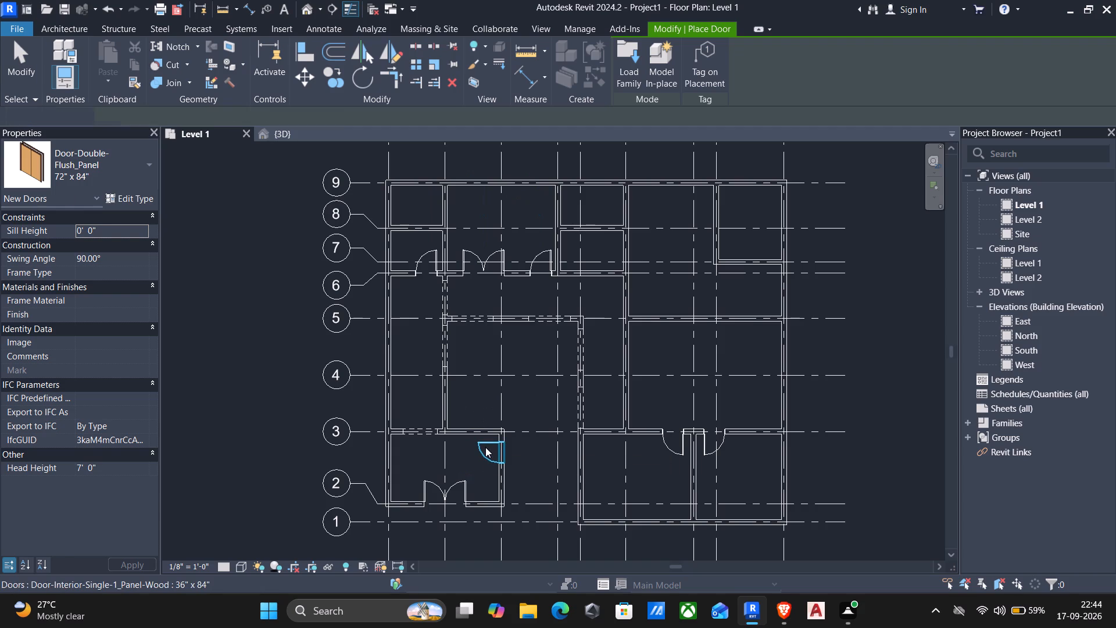
Place two 36" x 84" Door-Interior-Single-1_Panel-Wood doors in the grid 2 wall, one on each side of the double door, swinging inward.
left_click(485, 447)
type("cs")
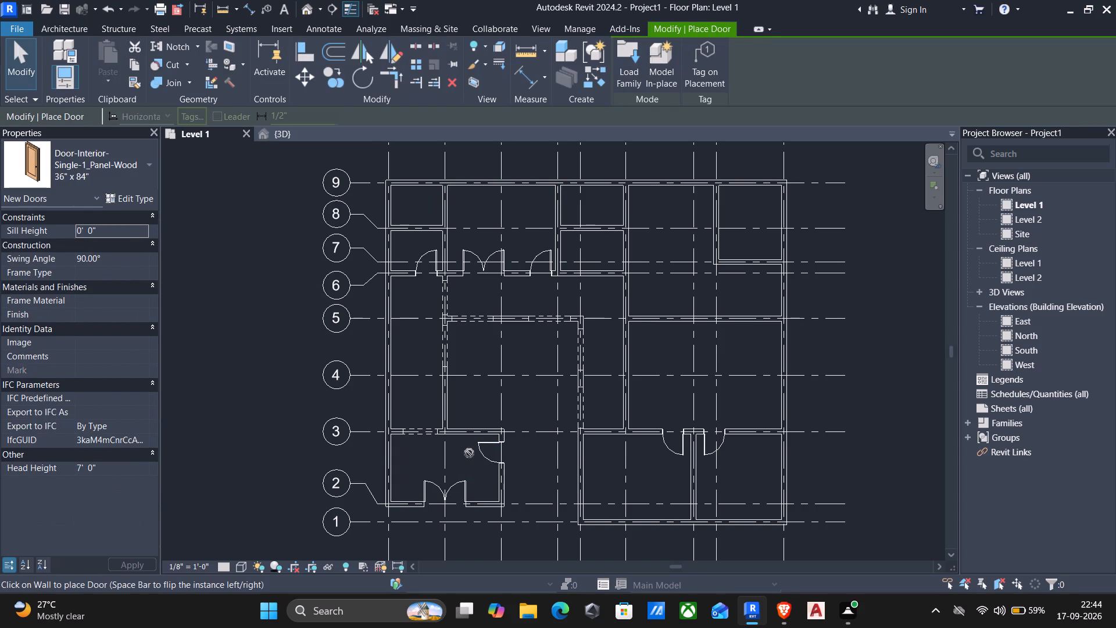
key("space")
left_click(477, 504)
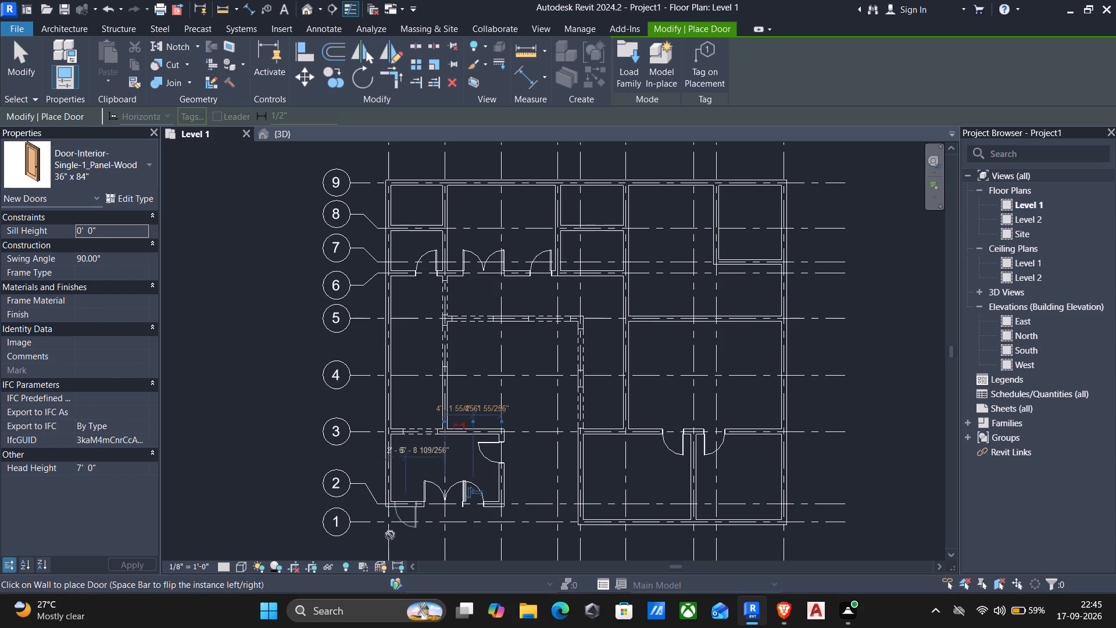
left_click(413, 500)
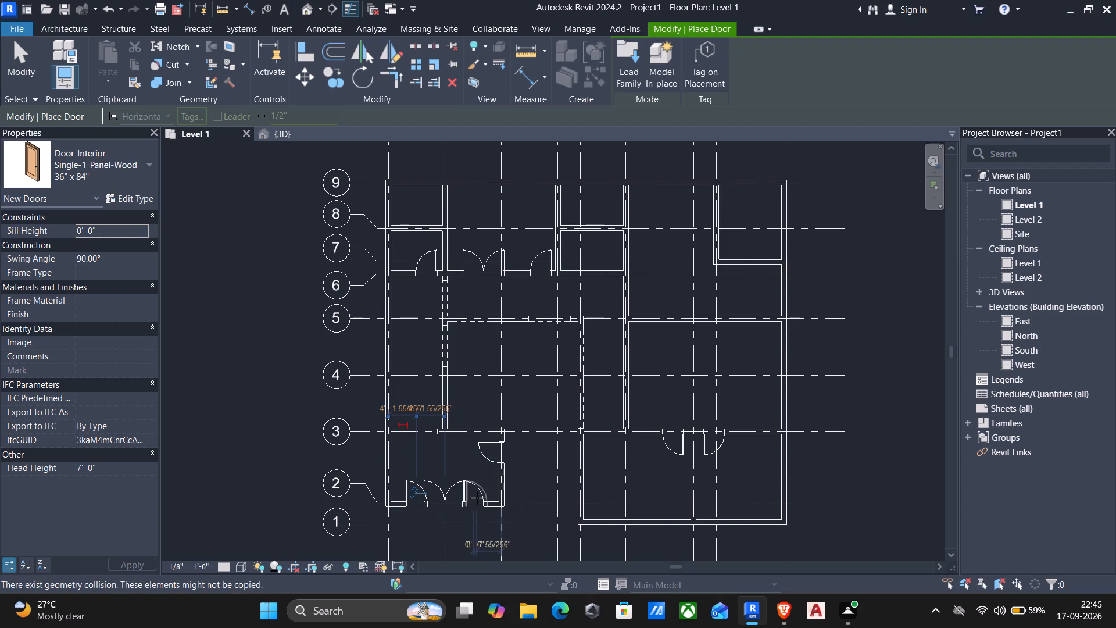
key("Escape")
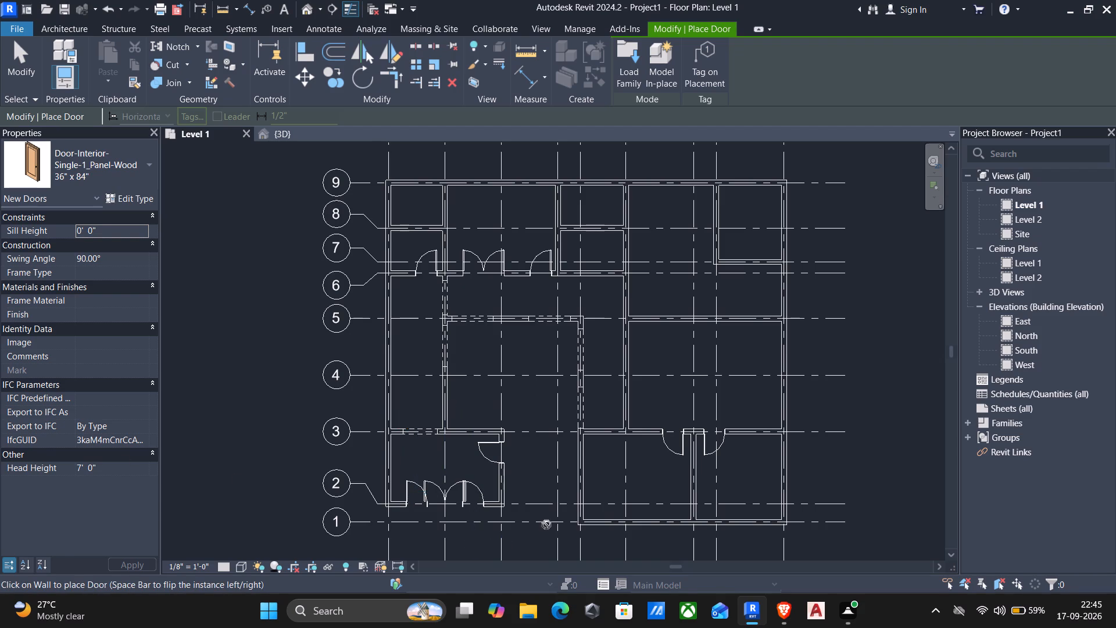
Nudge the two single doors in the grid 2 wall west until they sit tight against the double door's sides.
key("Escape")
left_click(487, 495)
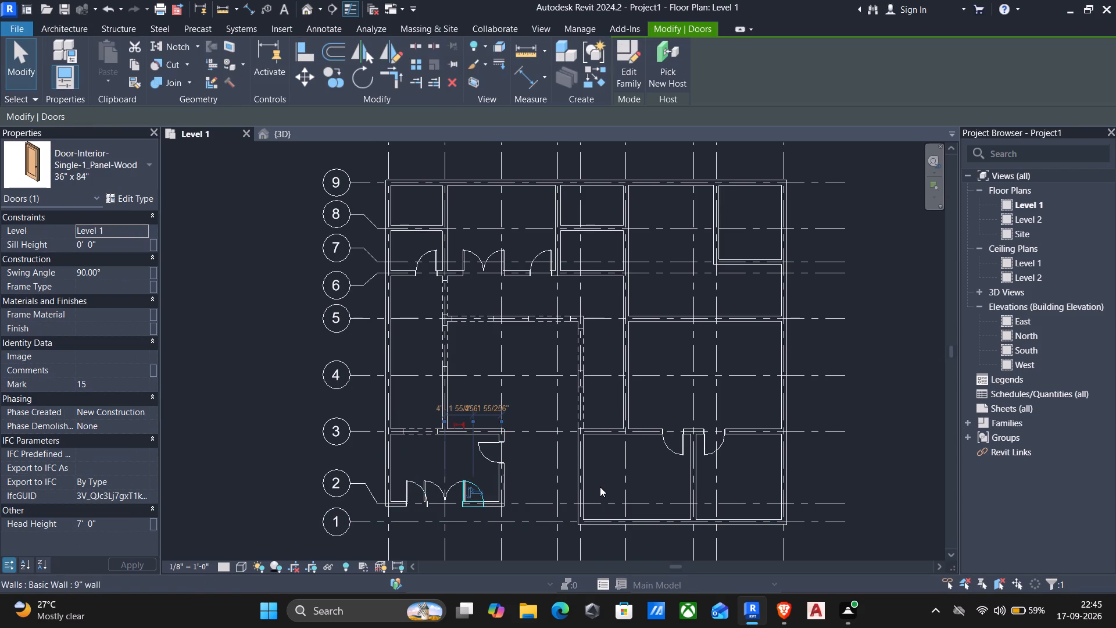
key("Right")
key("Right")
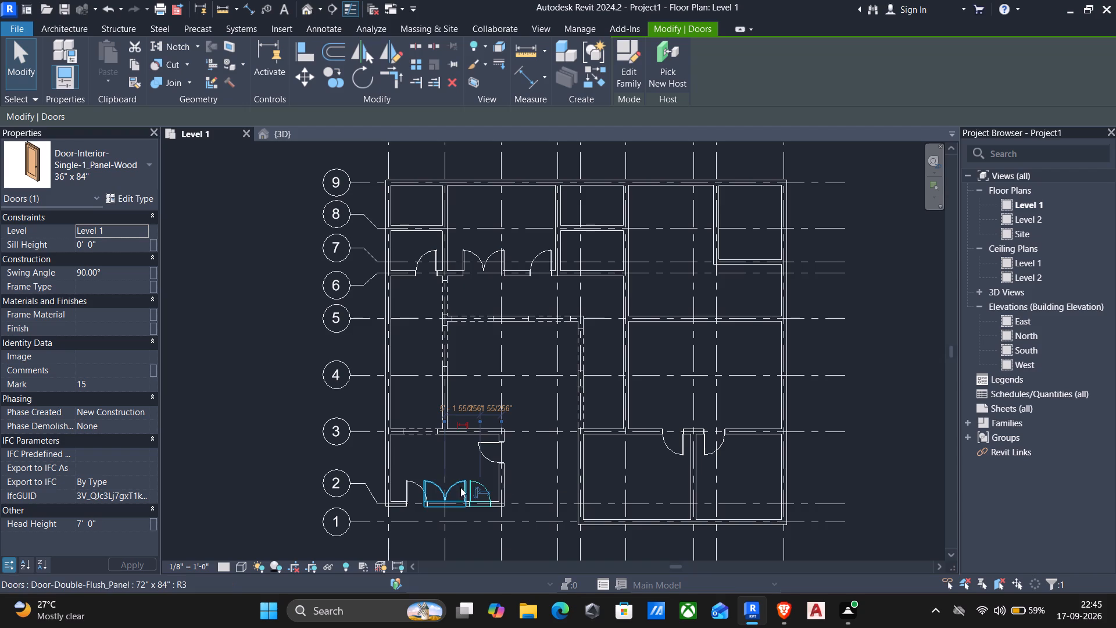
key("Left")
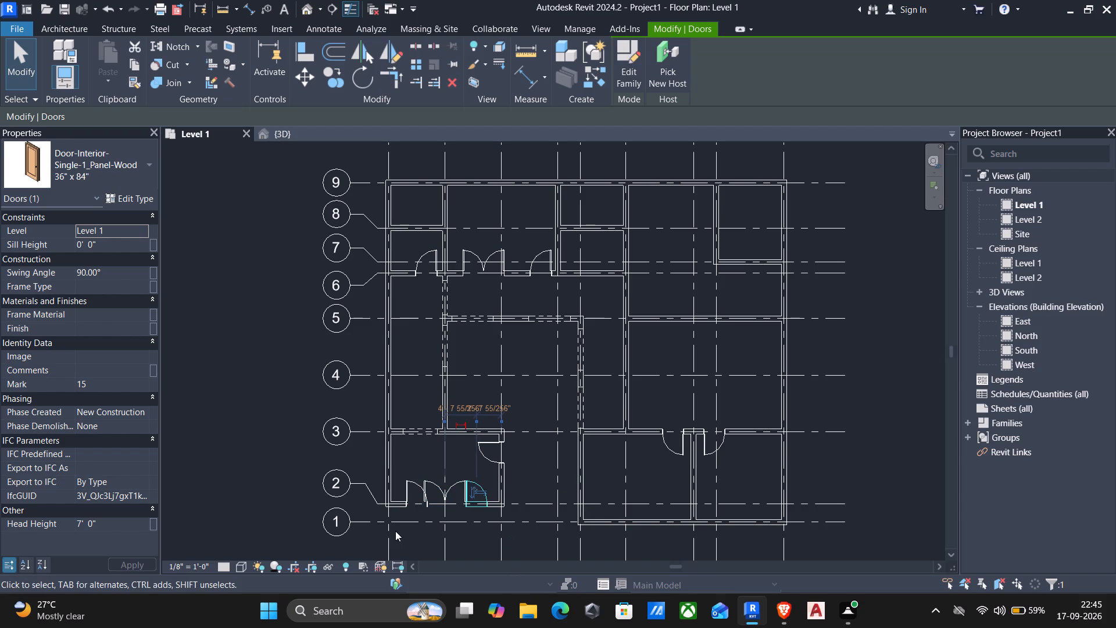
left_click(401, 483)
key("Left")
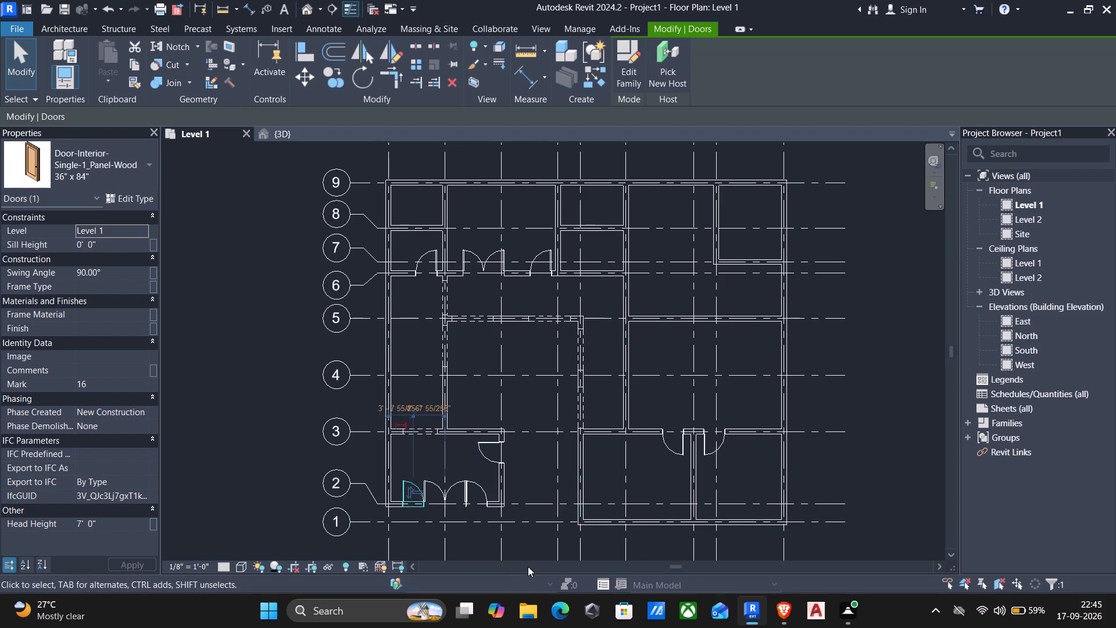
key("Left")
key("Right")
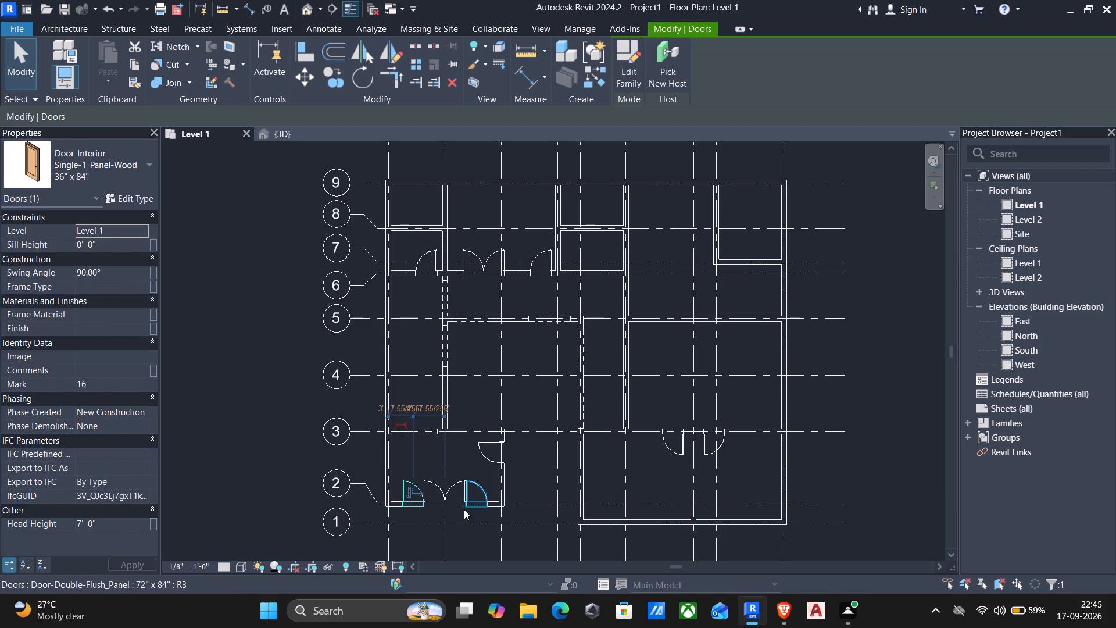
Flip the eastern single door in the grid 2 wall so it hinges on its east side, still swinging into the room.
left_click(479, 497)
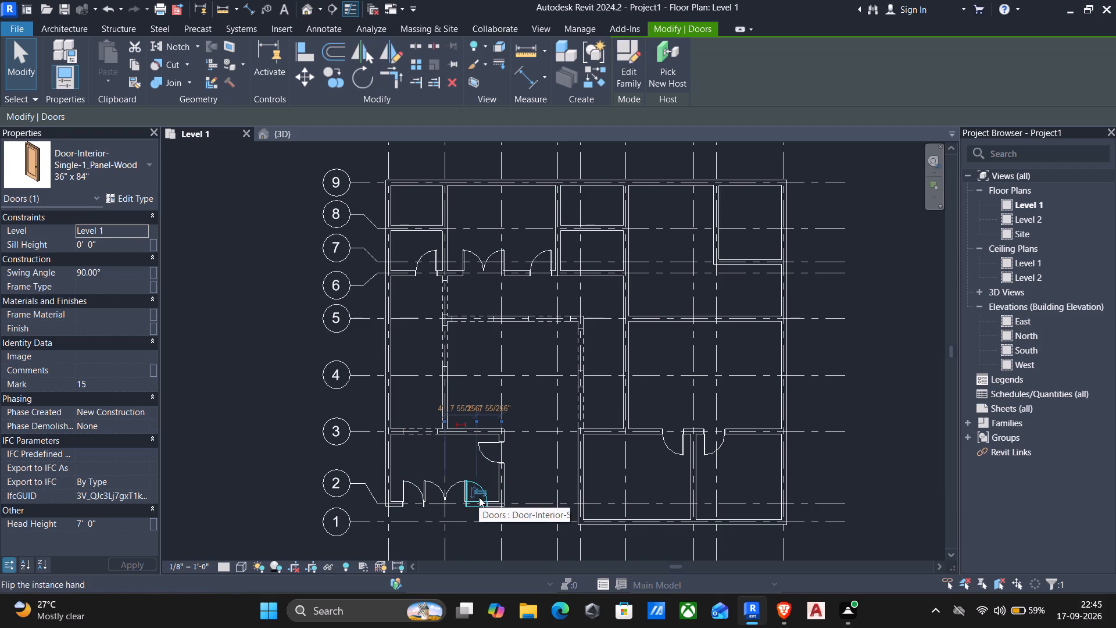
key("space")
key("space")
key("space")
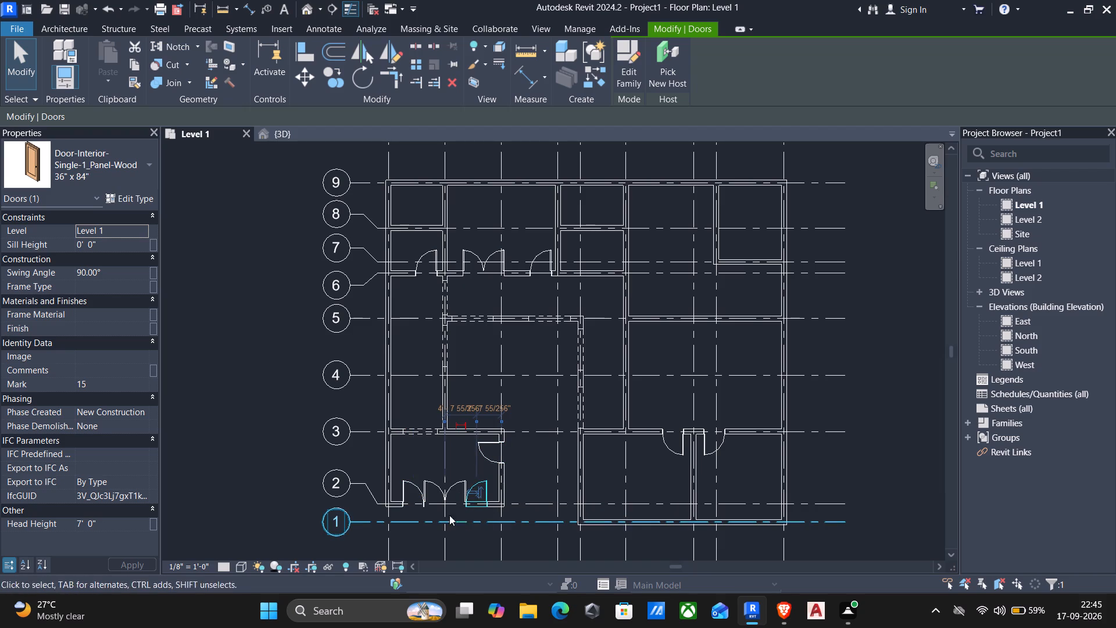
left_click(433, 496)
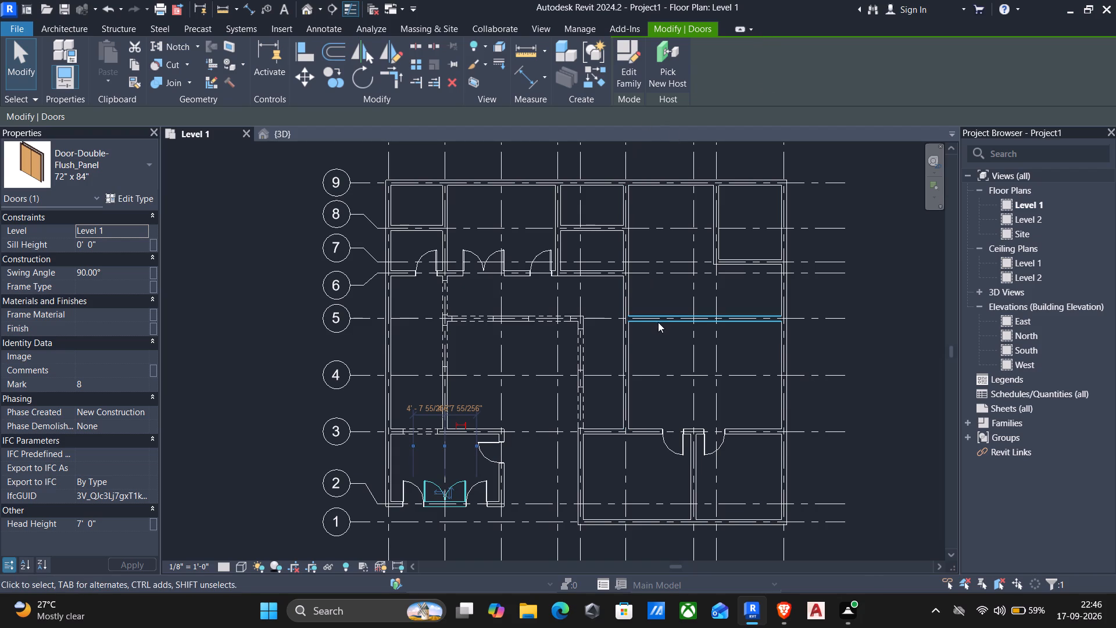
Place a Fixed 36" x 48" window in the grid I wall, centred between grids 5 and 7.
middle_click_drag(653, 329, 684, 318)
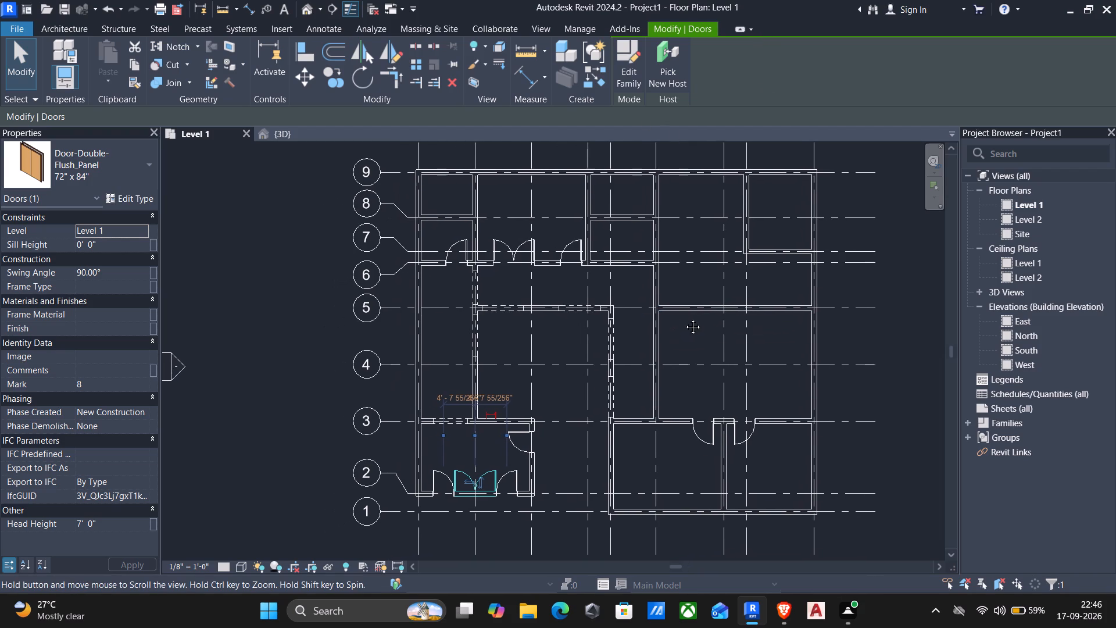
middle_click_drag(684, 318, 685, 318)
middle_click_drag(677, 291, 695, 373)
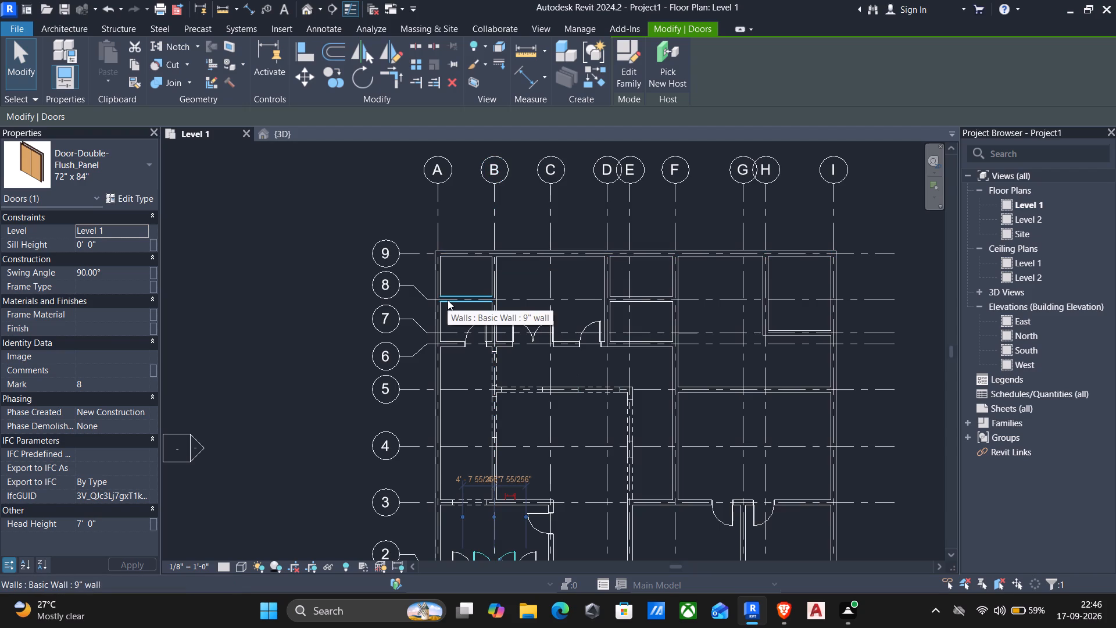
key("w")
key("n")
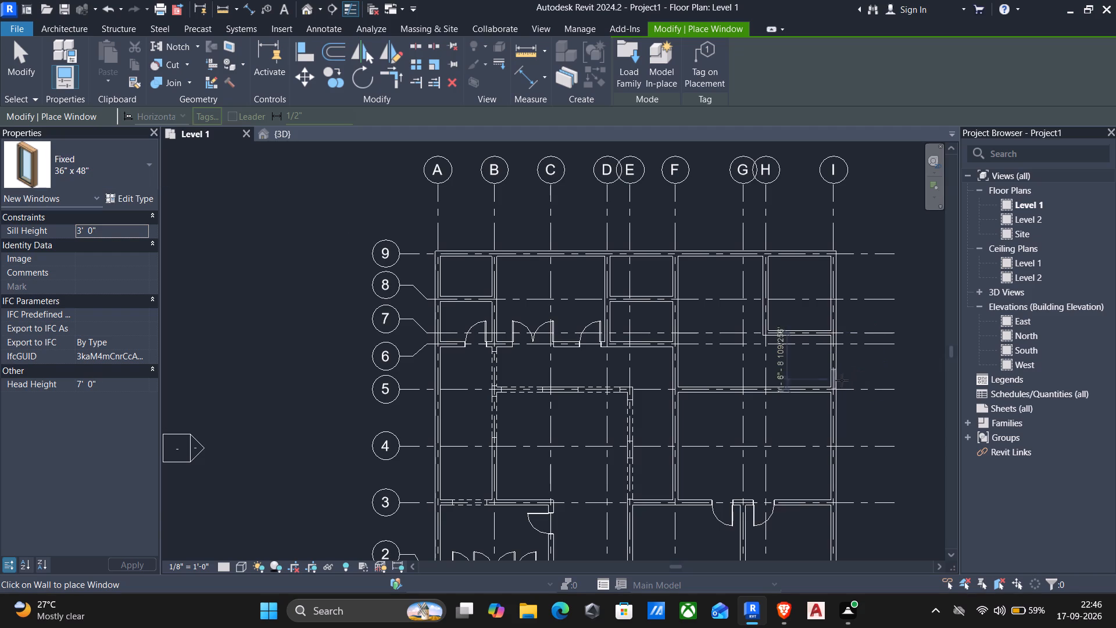
left_click(840, 365)
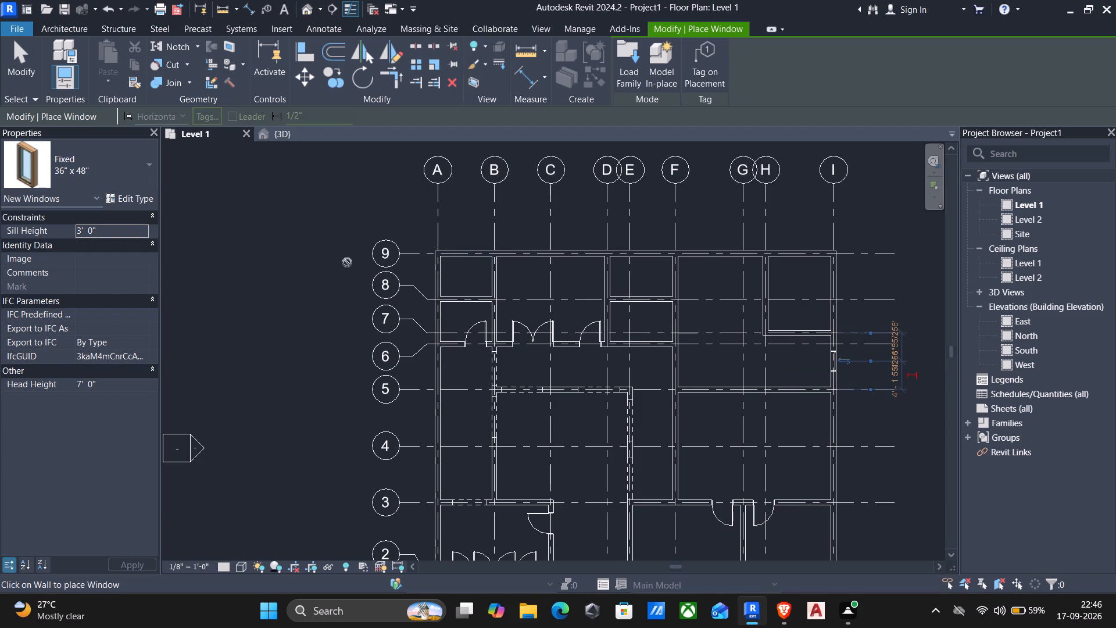
Place two Window-Casement-Double 41" x 53" windows in the grid 1 wall, one centred in each of the two southeast rooms.
left_click(144, 169)
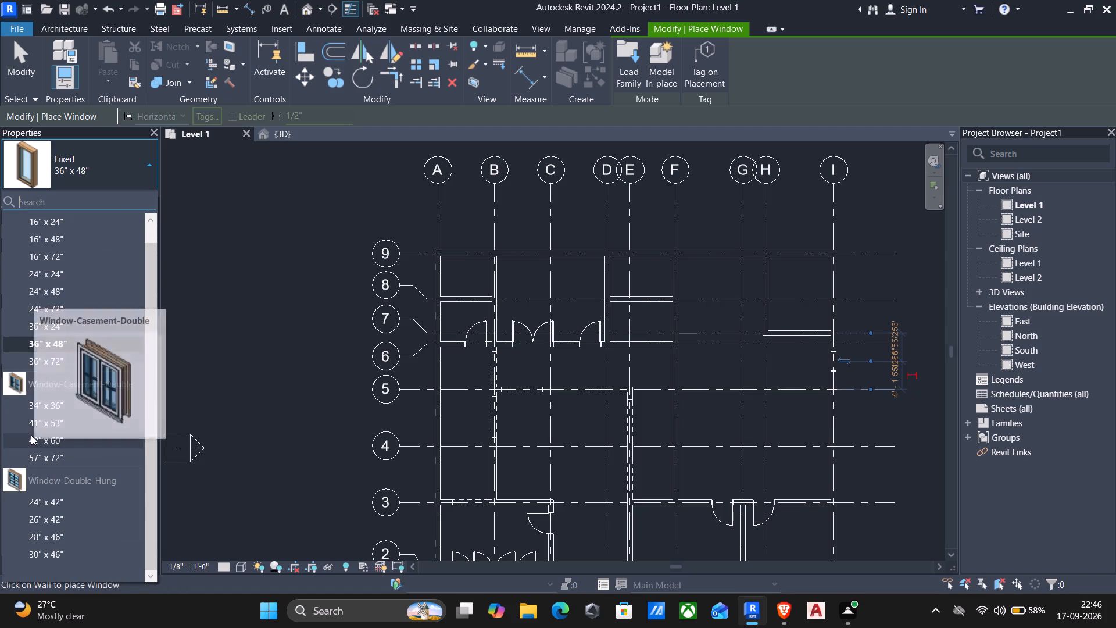
left_click(33, 425)
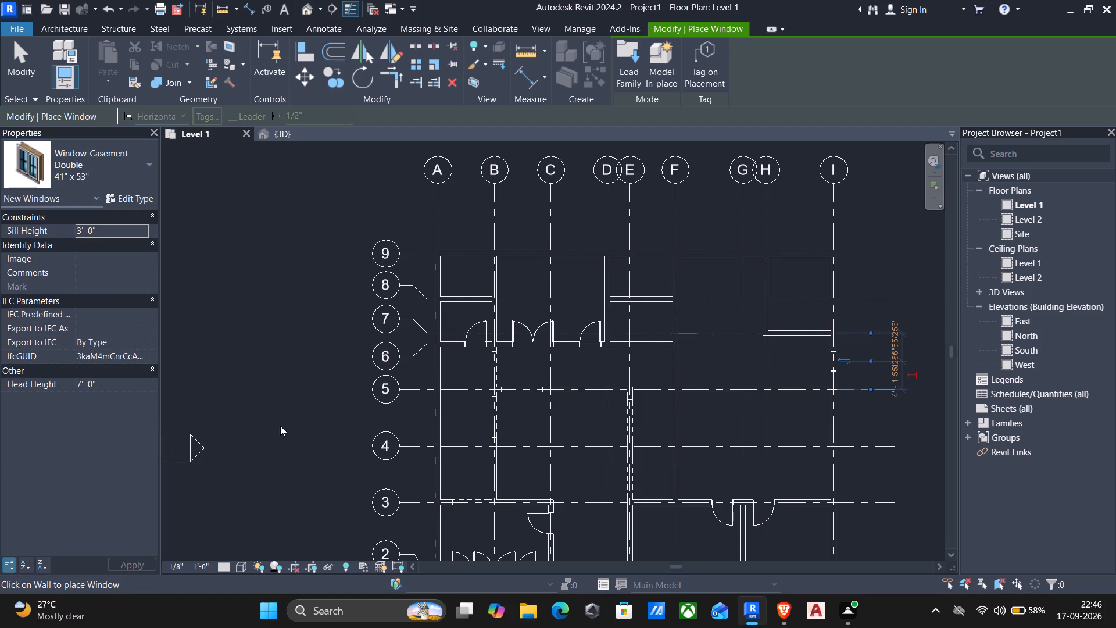
middle_click_drag(336, 431, 267, 273)
scroll(304, 356, "up", 1)
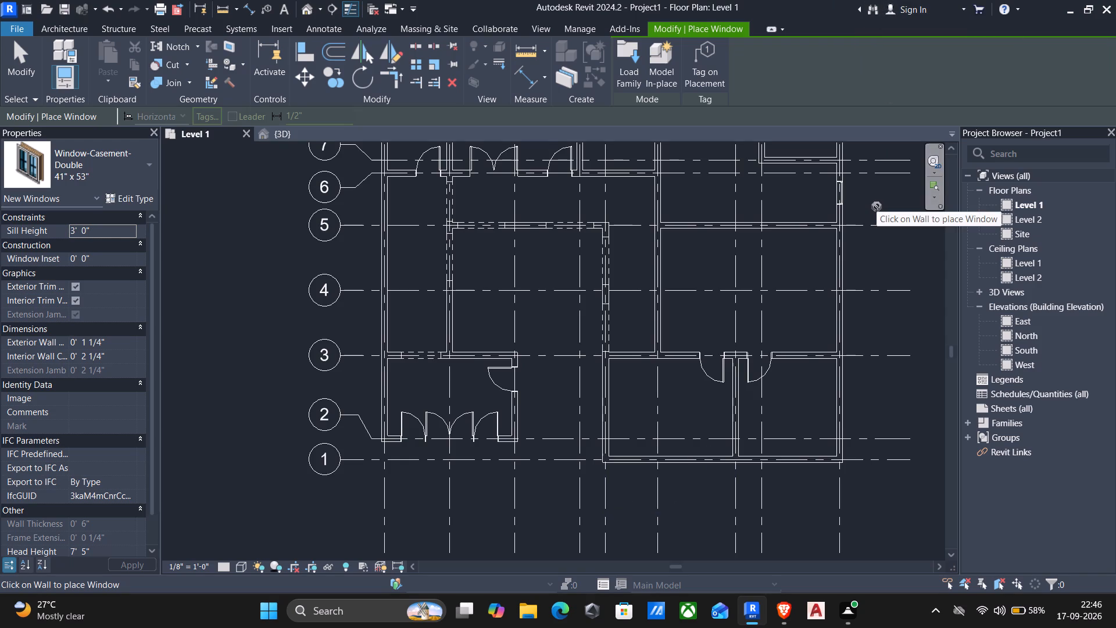
right_click_drag(877, 206, 1035, 509)
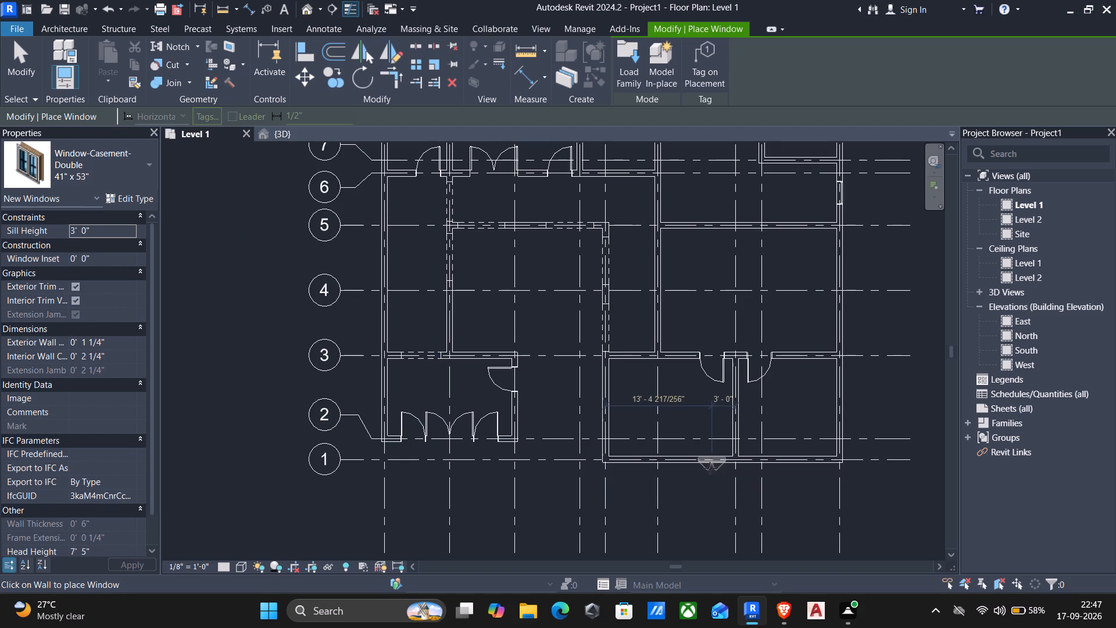
left_click(674, 467)
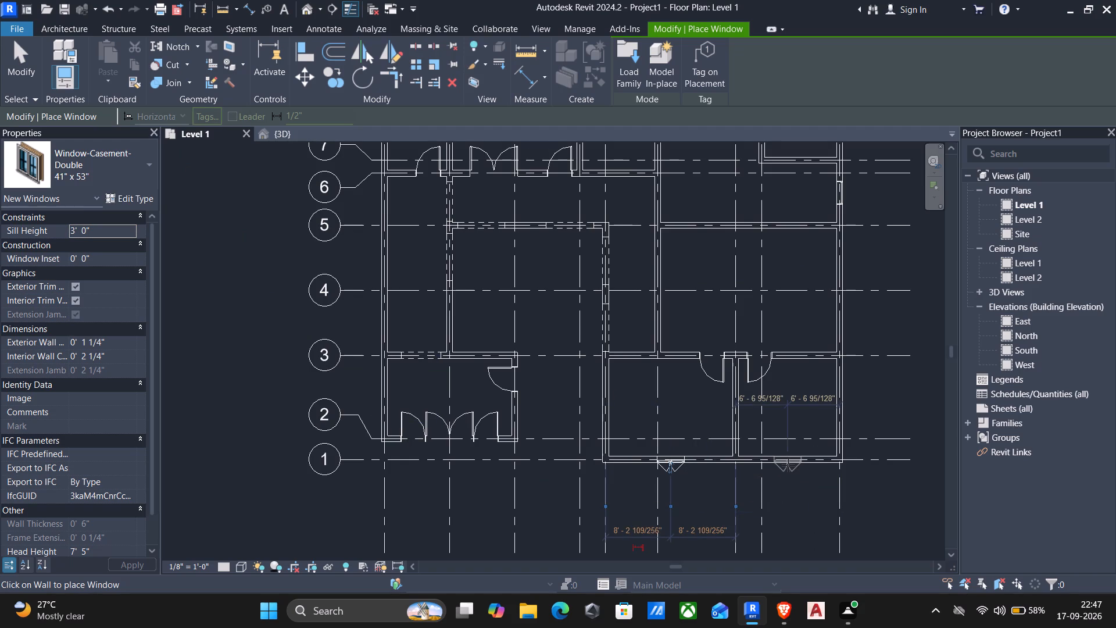
left_click(788, 465)
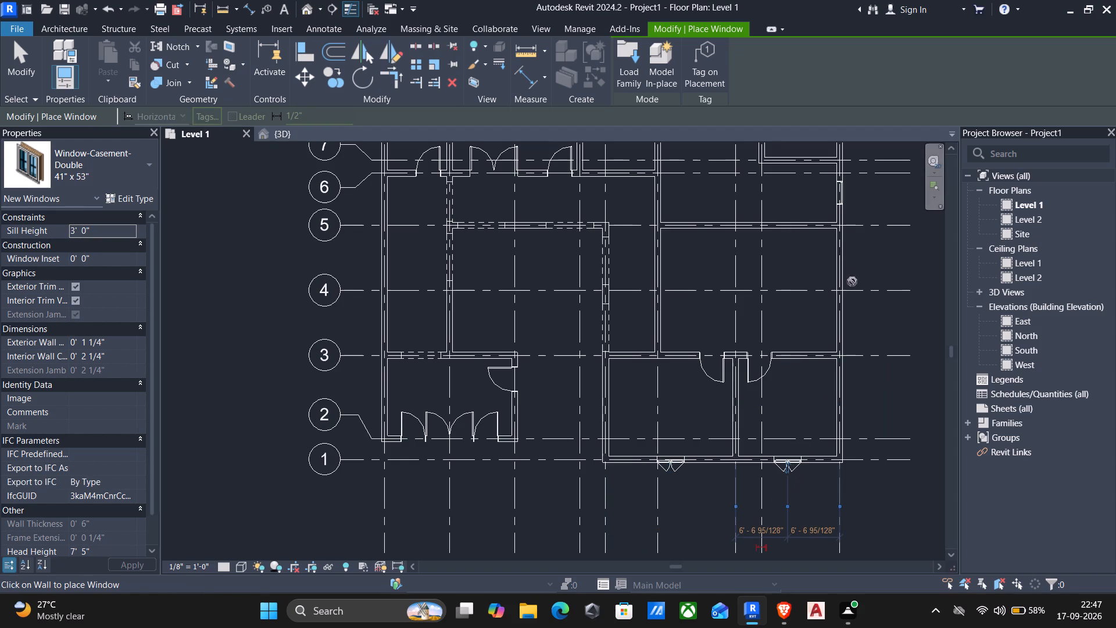
Place matching casement windows in the grid I wall 3'-0" north of grid 3 and in the grid A wall 4'-6" south of grid 3.
left_click(827, 340)
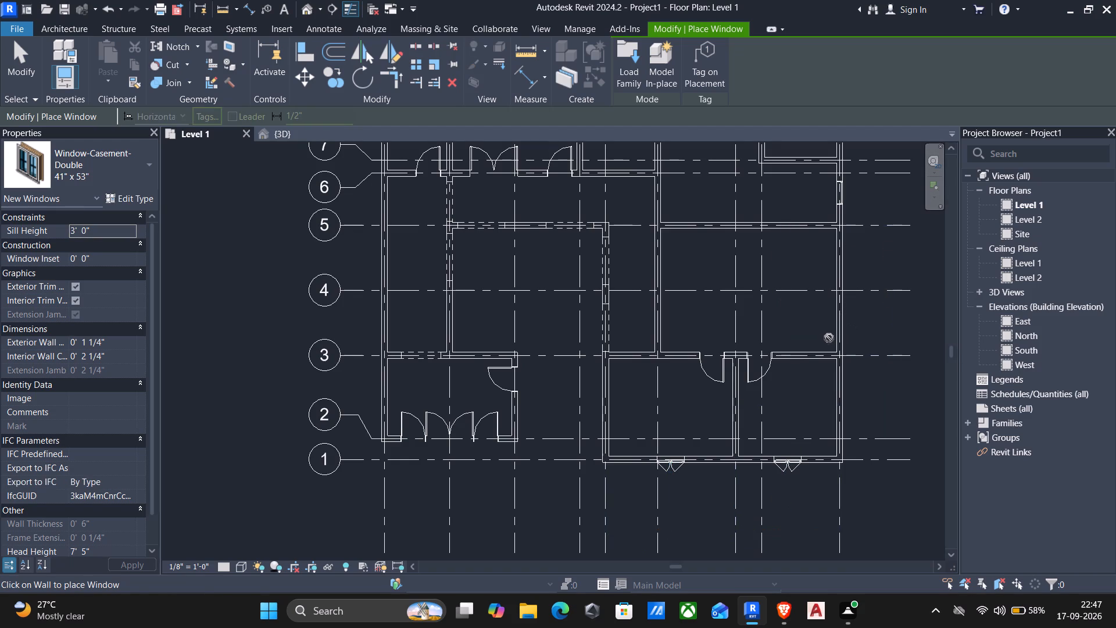
left_click(831, 333)
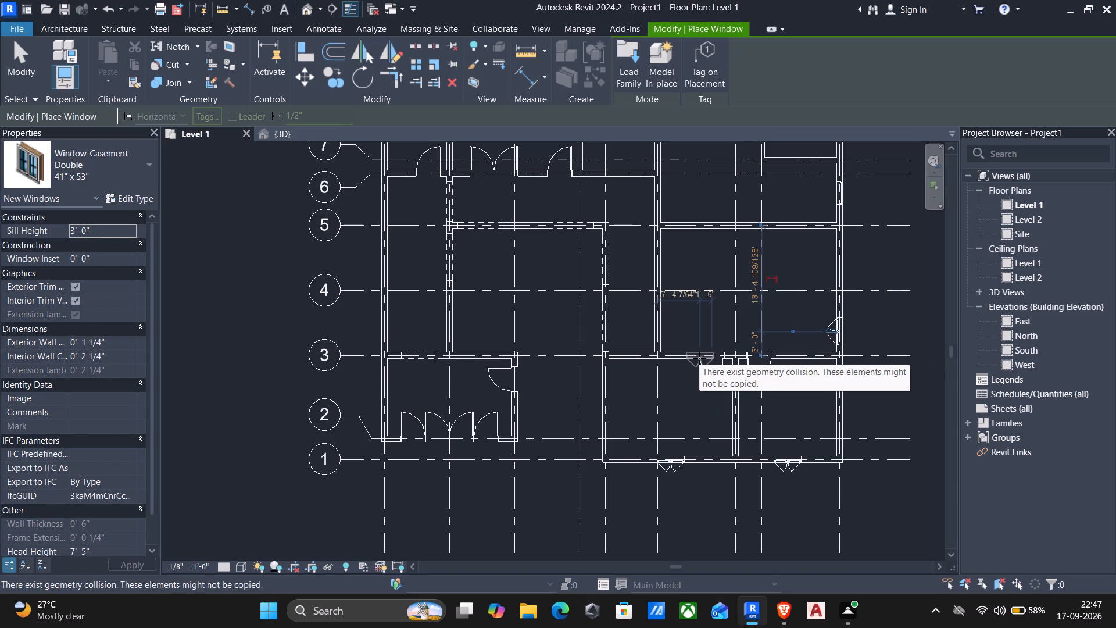
left_click(383, 390)
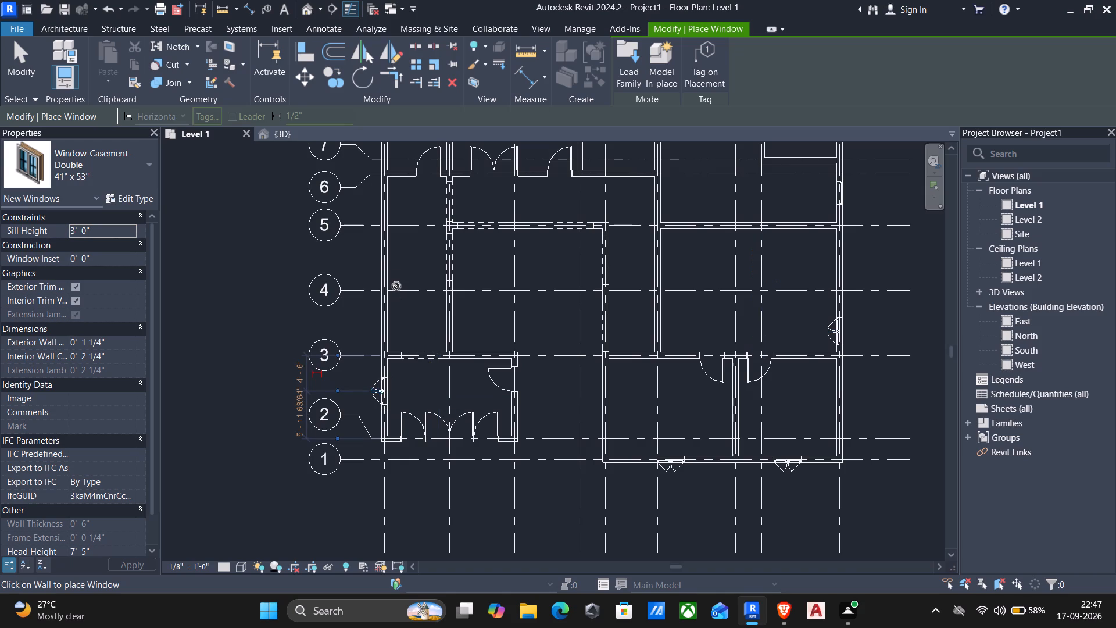
Place two matching casement windows in the grid 9 wall of the room between grids B and D, the eastern one 2'-6" from grid D.
middle_click_drag(407, 255, 421, 365)
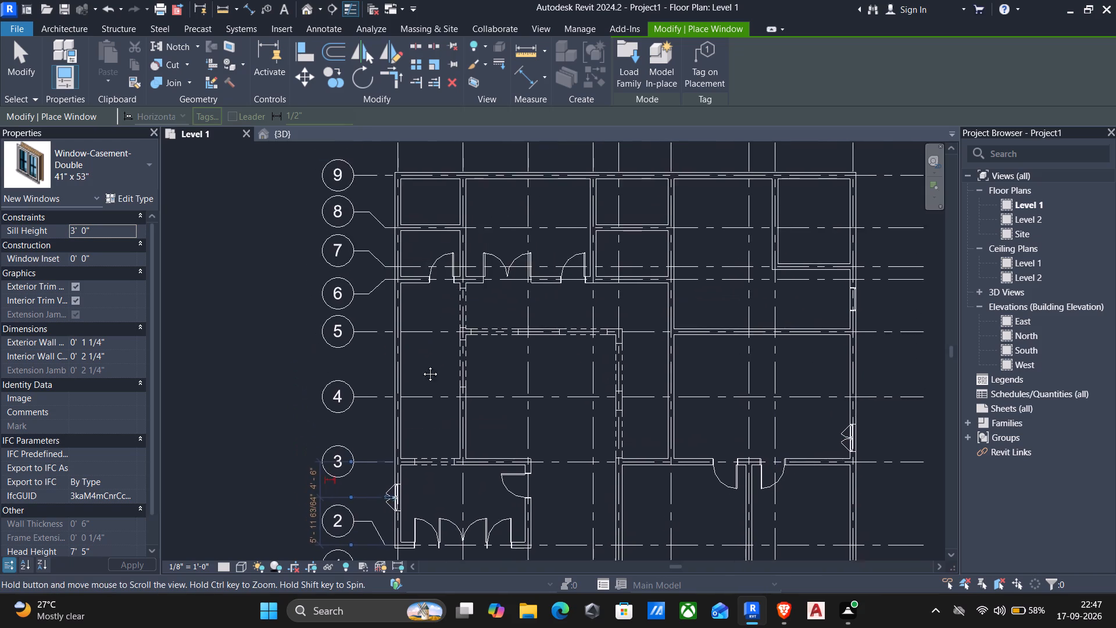
middle_click_drag(421, 365, 455, 423)
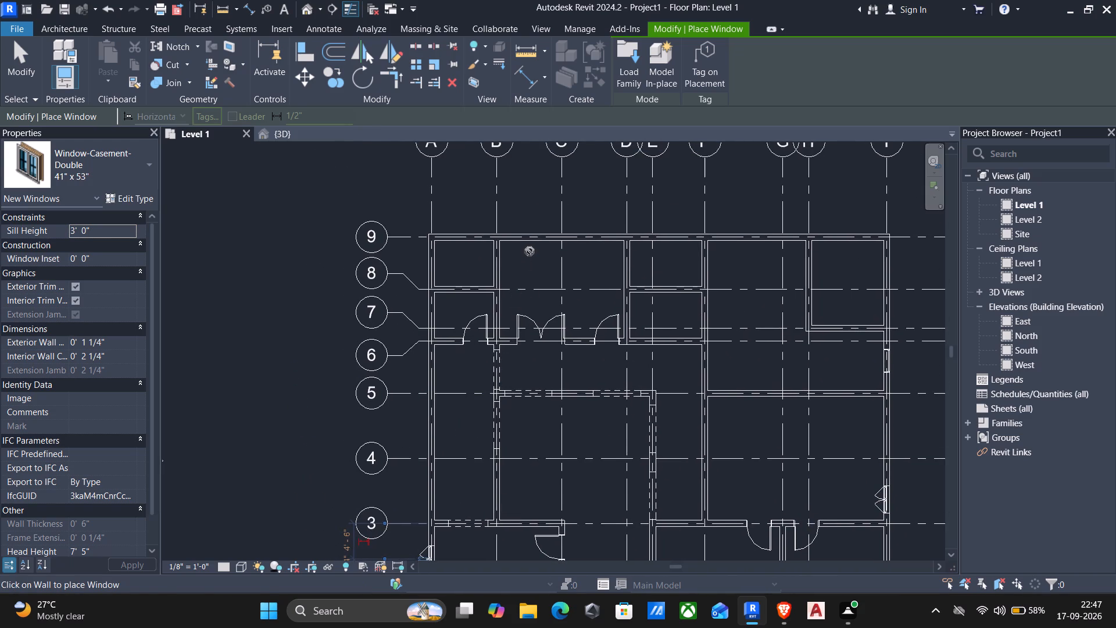
left_click(520, 238)
left_click(608, 241)
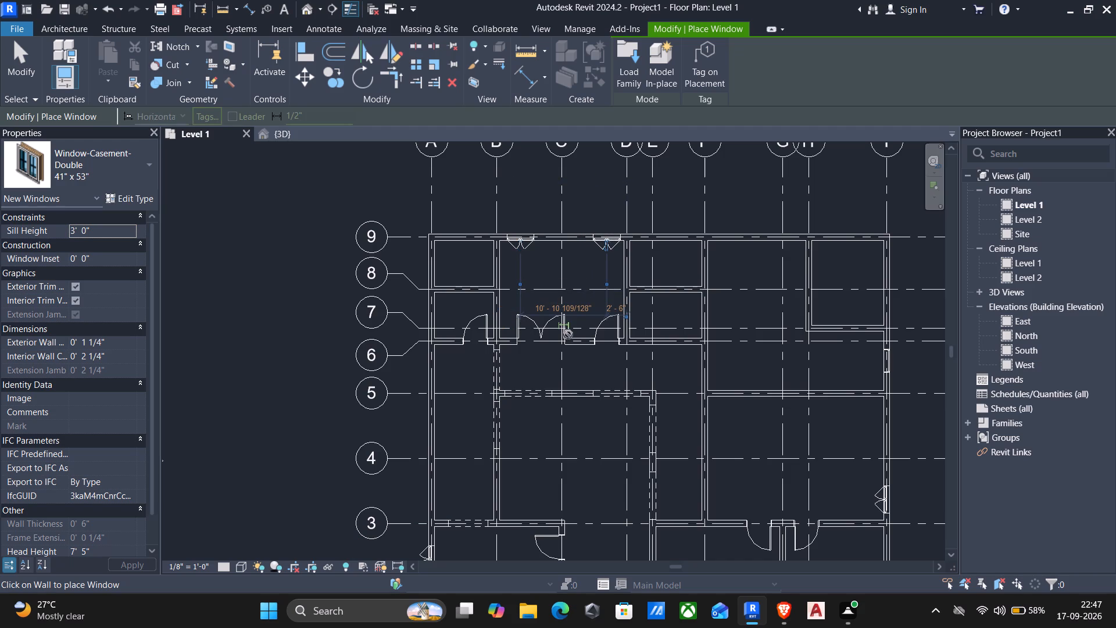
key("Escape")
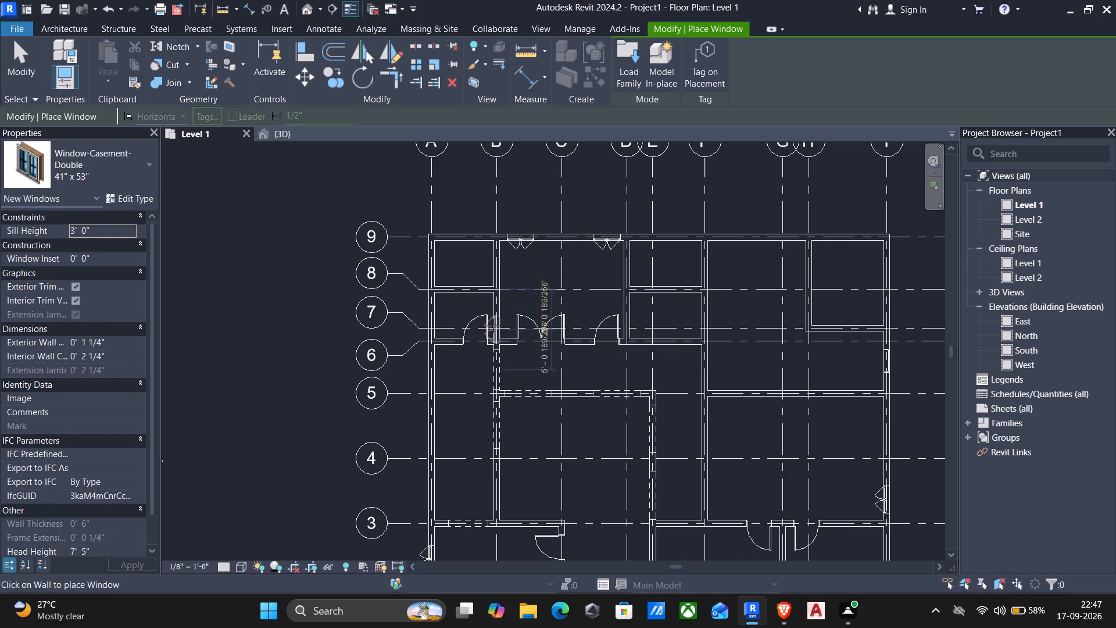
key("Escape")
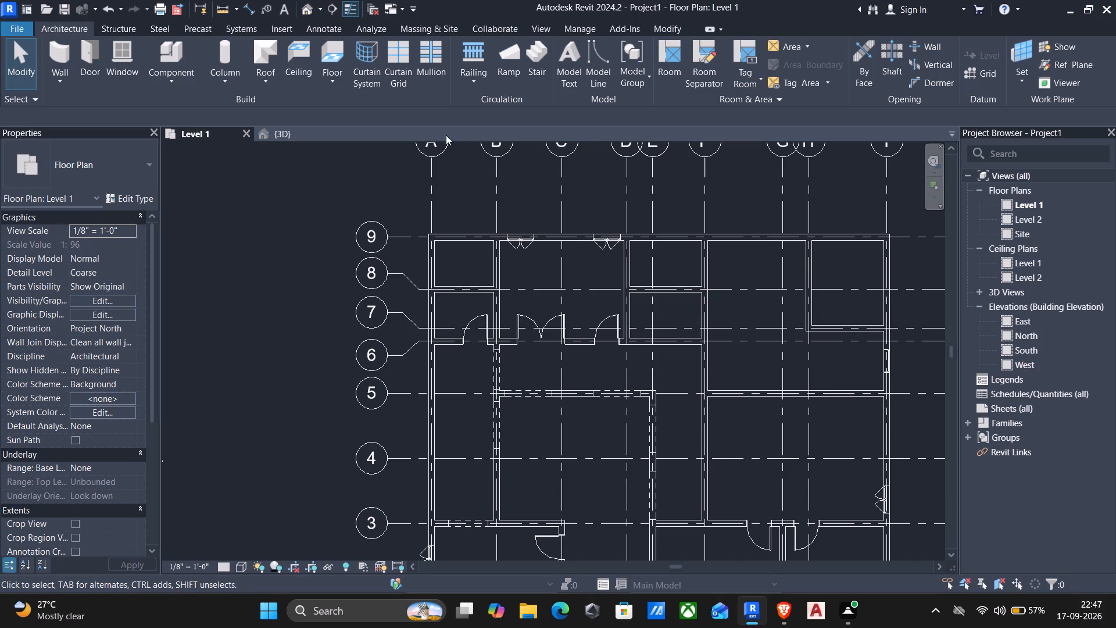
Start placing a window and browse the US family library to its Windows folder for loading a family.
middle_click_drag(503, 376, 484, 312)
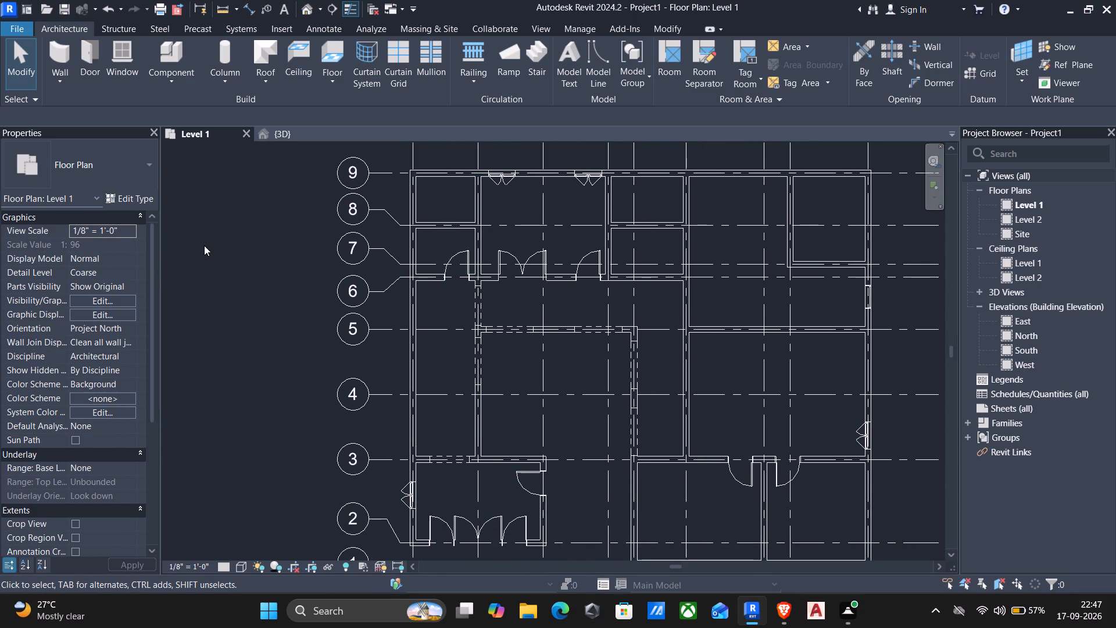
key("w")
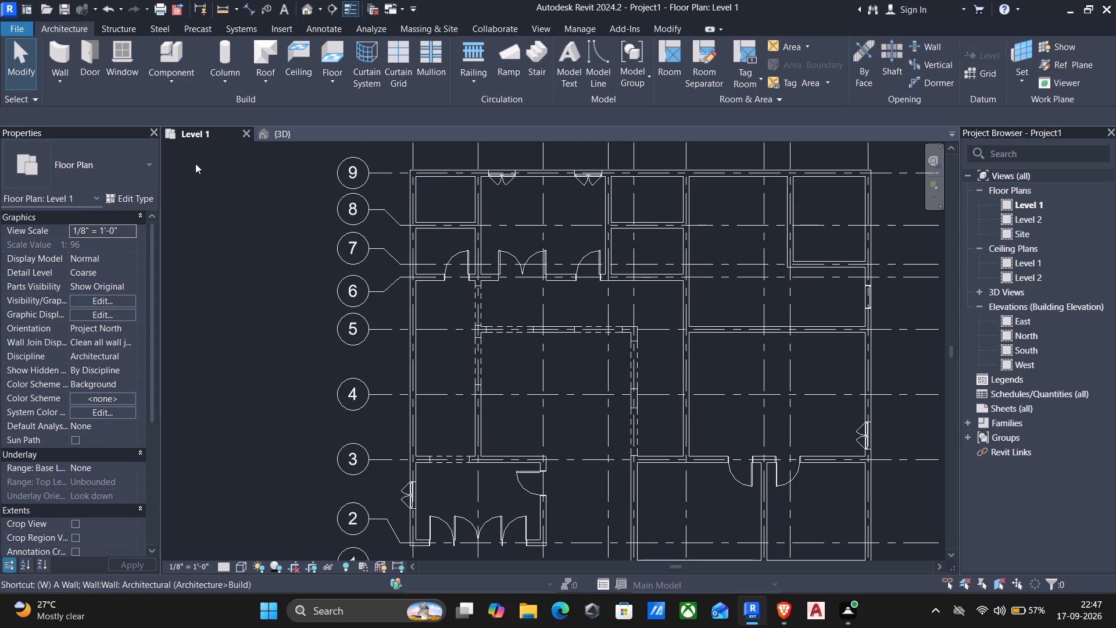
key("r")
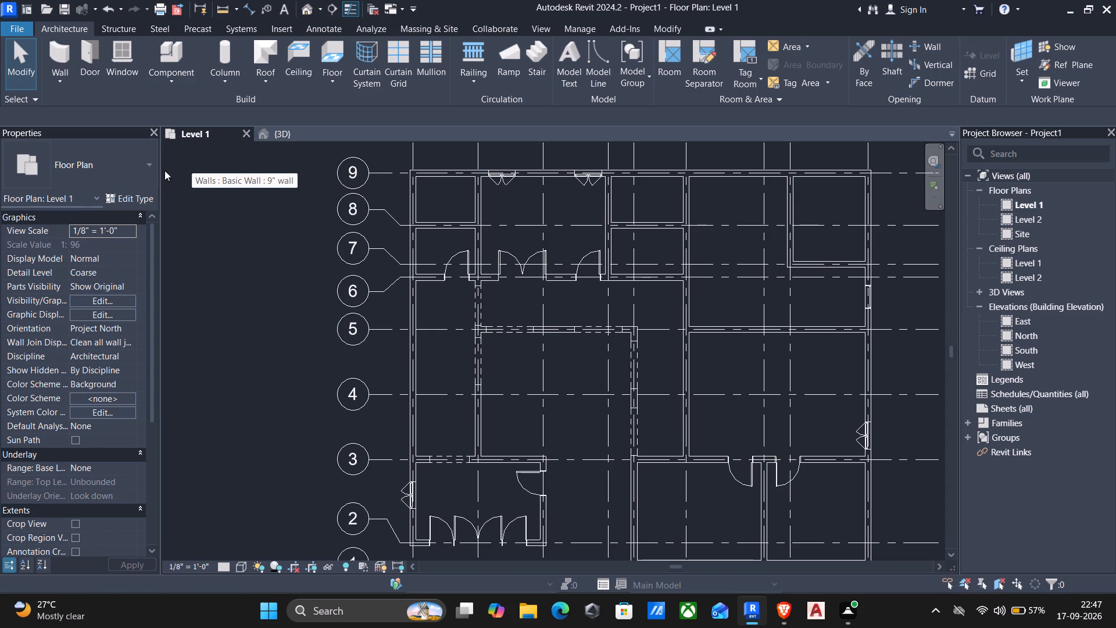
key("w")
key("n")
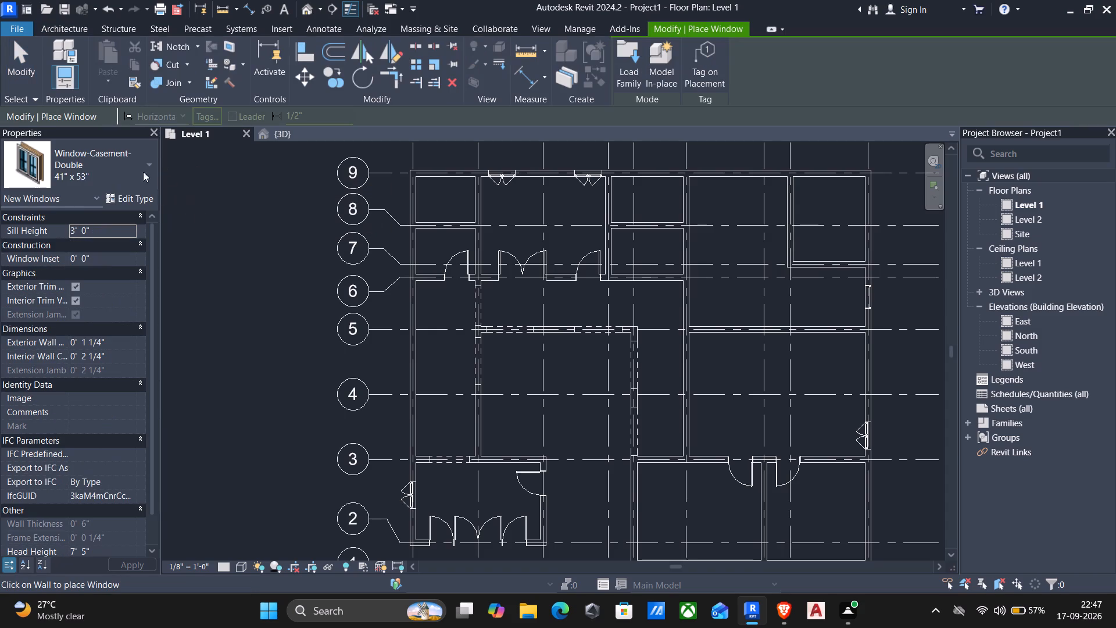
left_click(145, 170)
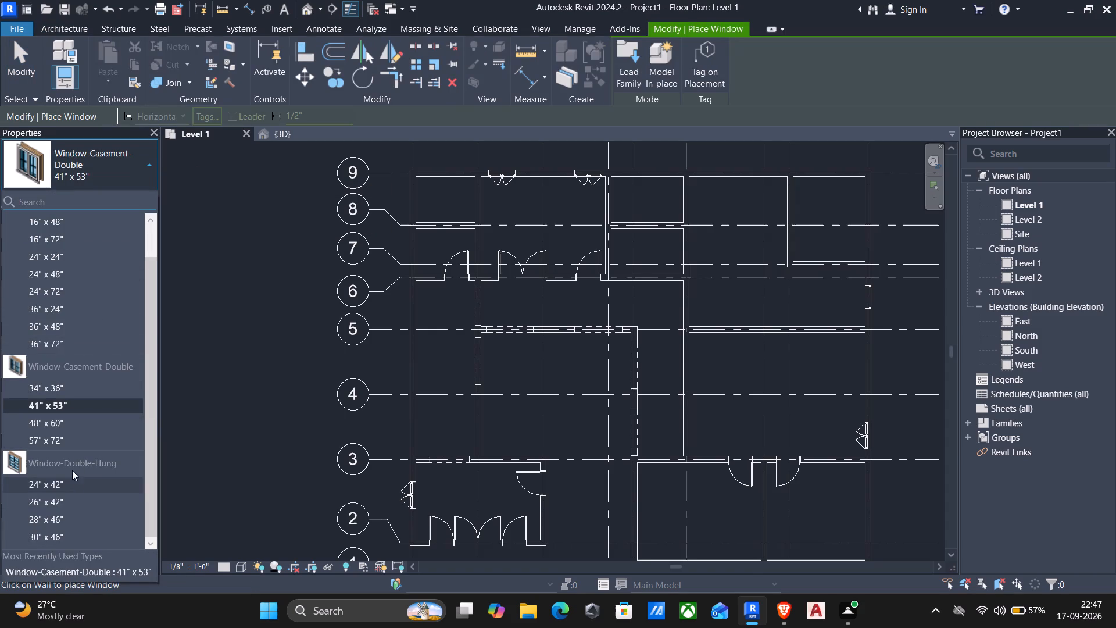
scroll(63, 435, "down", 4)
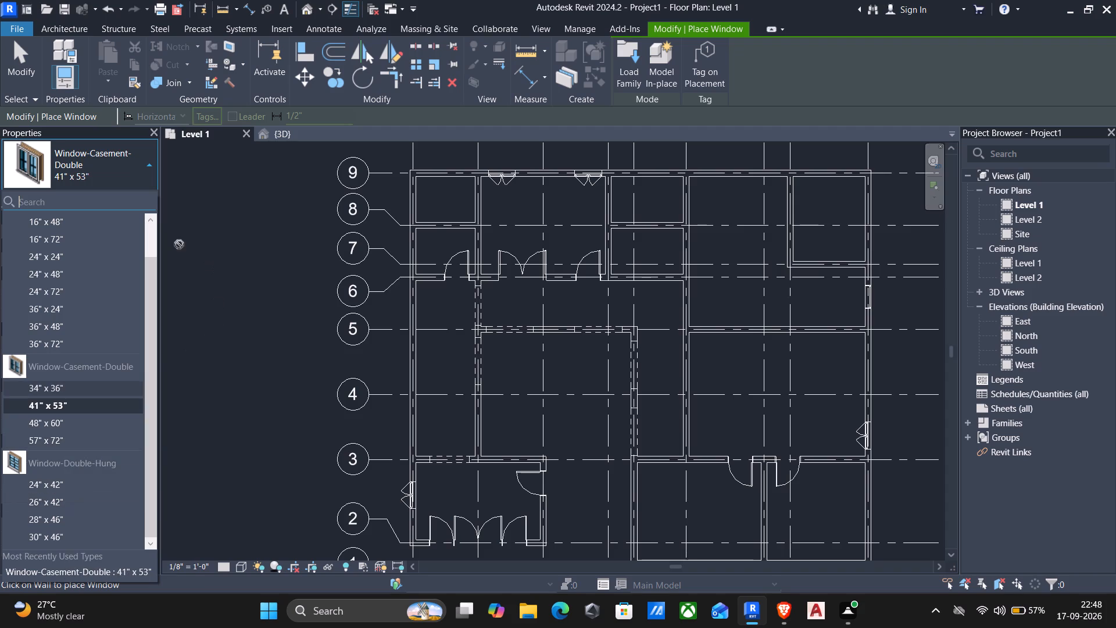
left_click(622, 58)
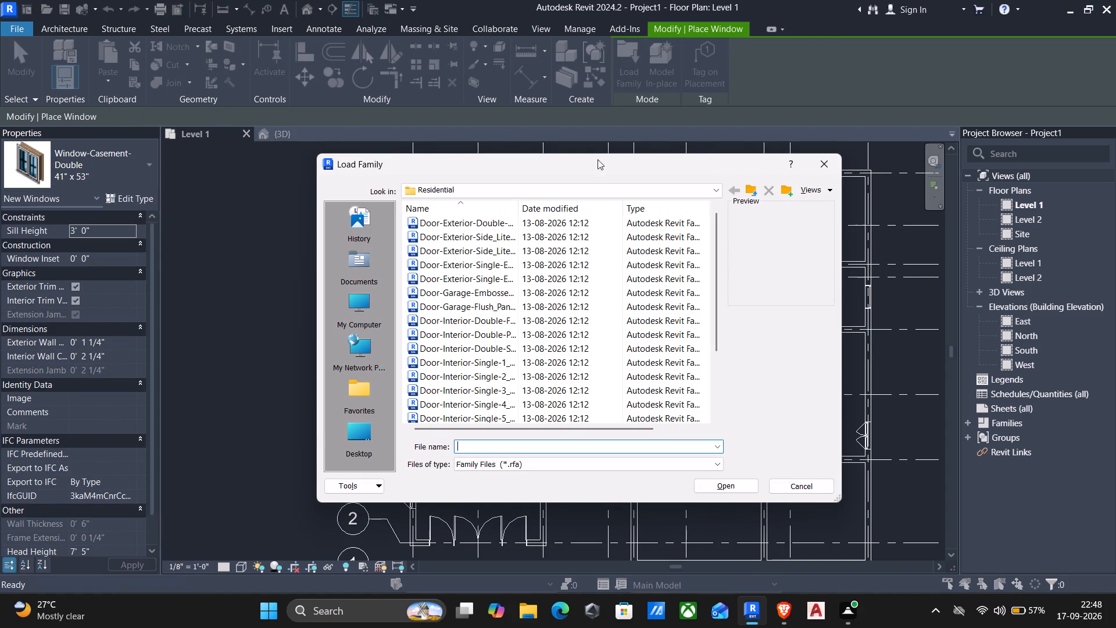
left_click(746, 194)
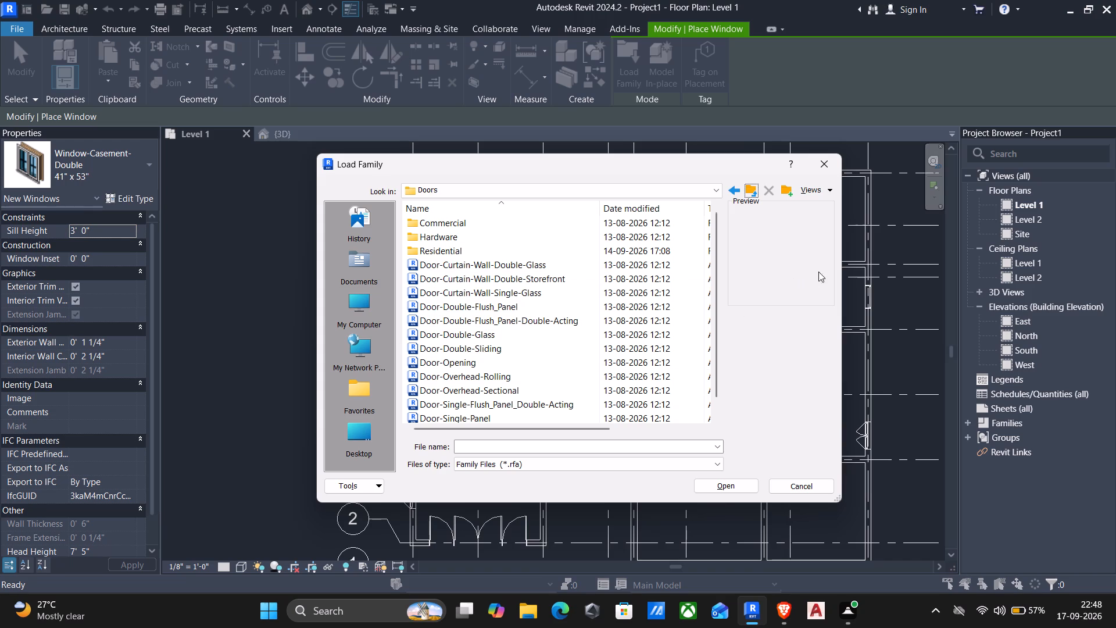
left_click(748, 195)
scroll(634, 295, "down", 17)
scroll(449, 338, "up", 1)
scroll(436, 391, "down", 4)
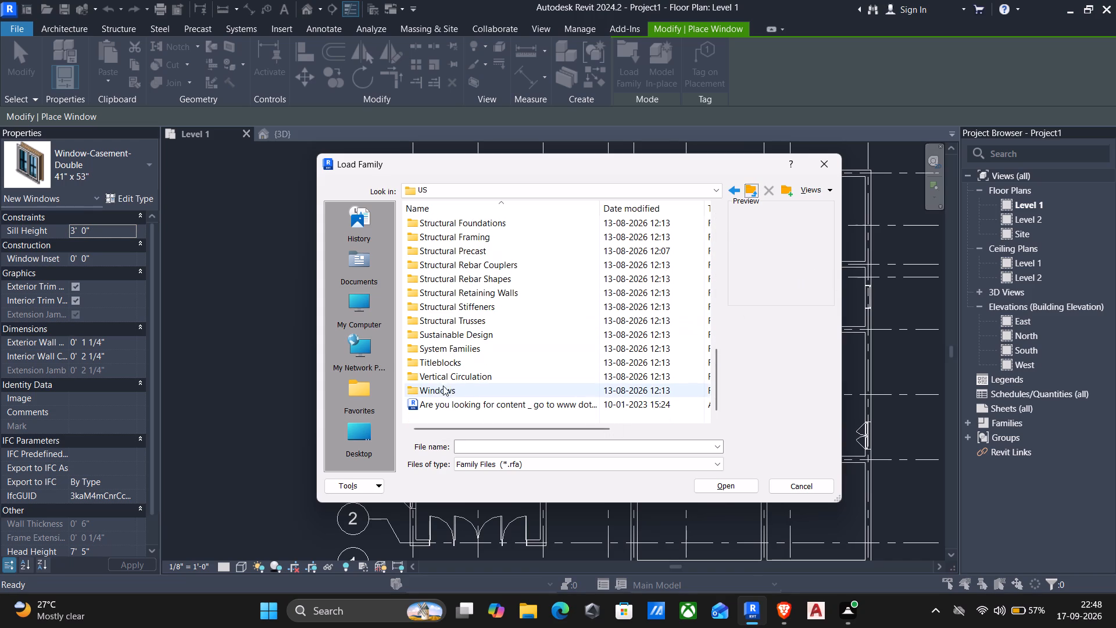
scroll(443, 386, "down", 7)
left_click(433, 398)
triple_click(434, 392)
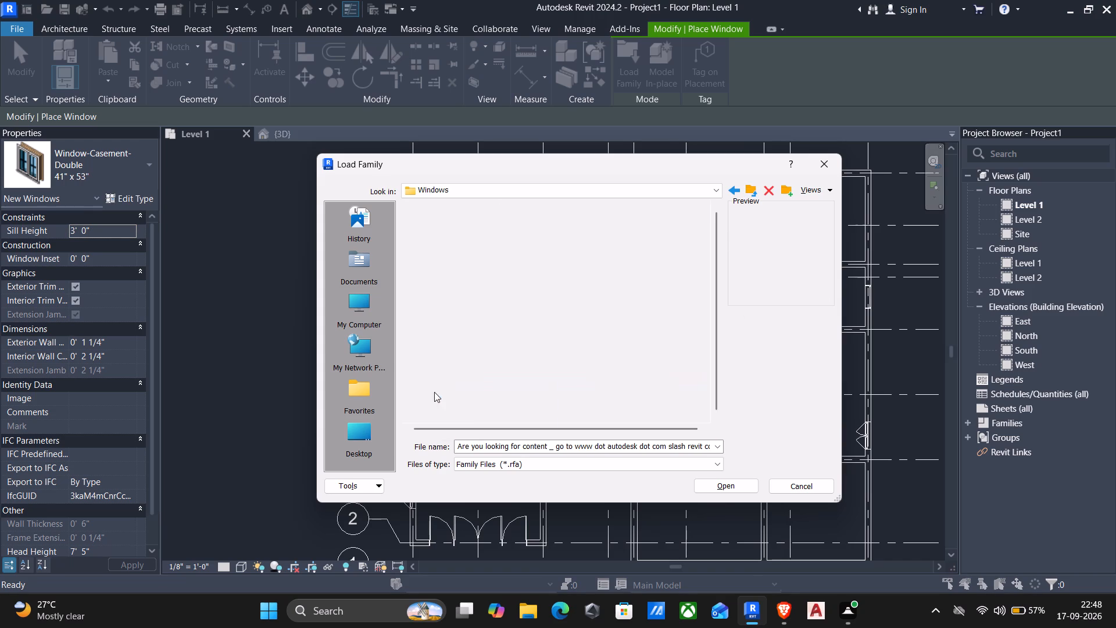
Preview the available window families and load Window-Louvers into the project.
scroll(611, 304, "down", 11)
scroll(568, 355, "down", 7)
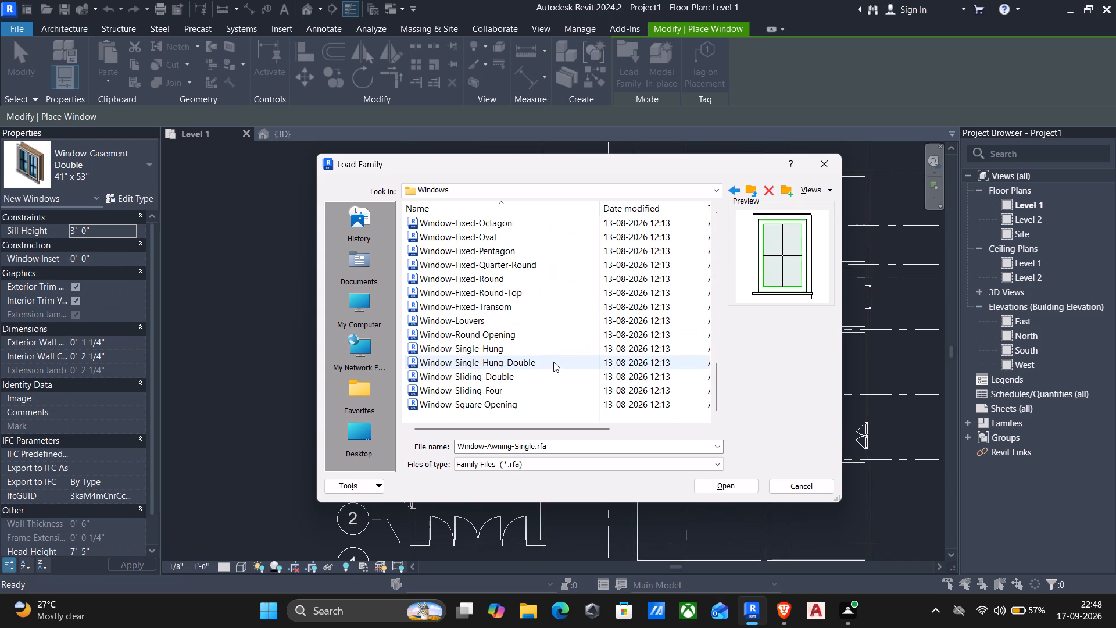
scroll(553, 362, "down", 5)
left_click(502, 390)
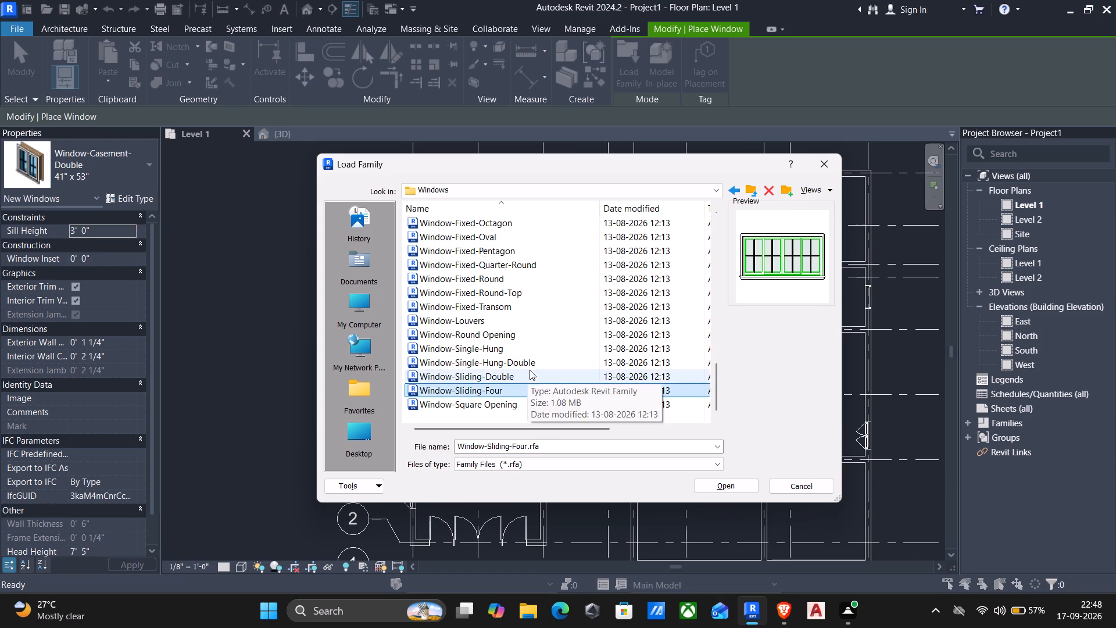
key("Down")
key("Down")
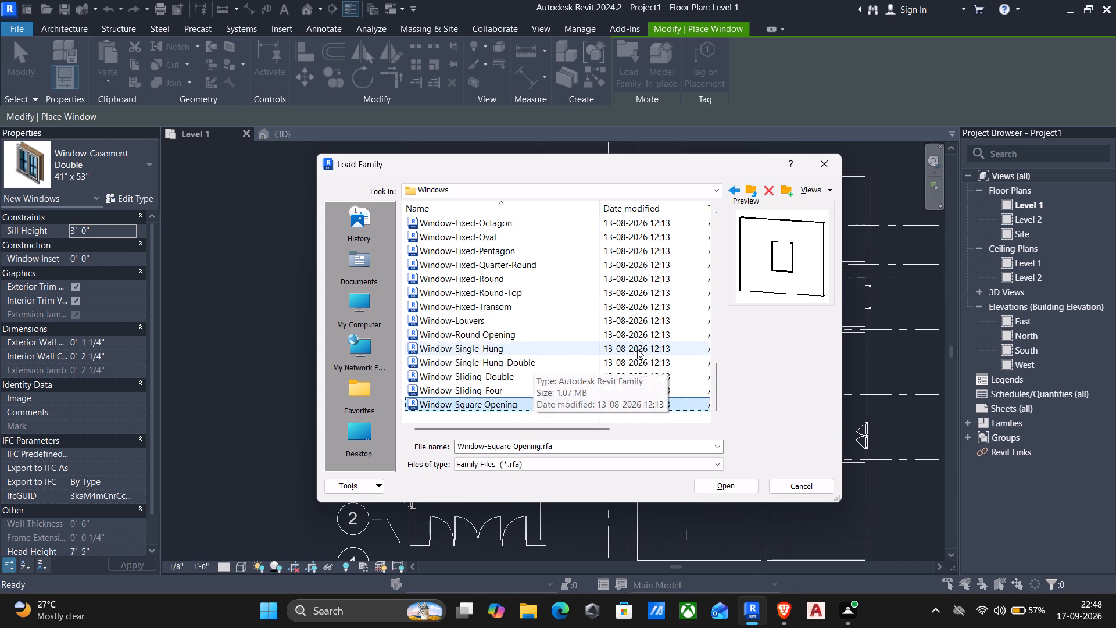
key("Up")
key("Up")
key("Up")
key("Up")
key("Up")
key("Up")
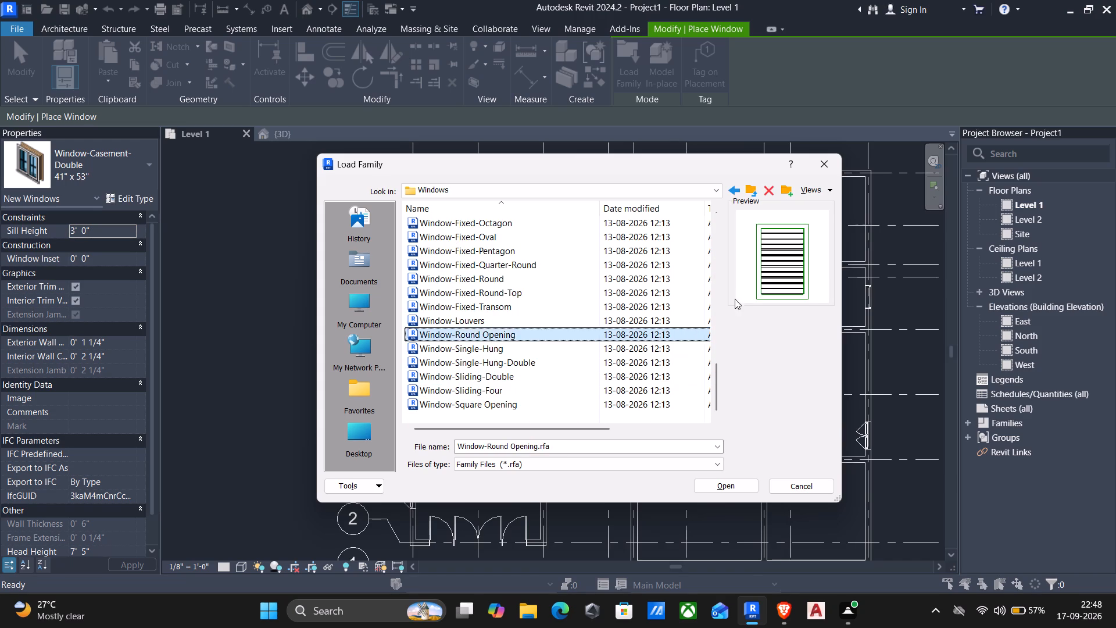
key("Up")
key("Down")
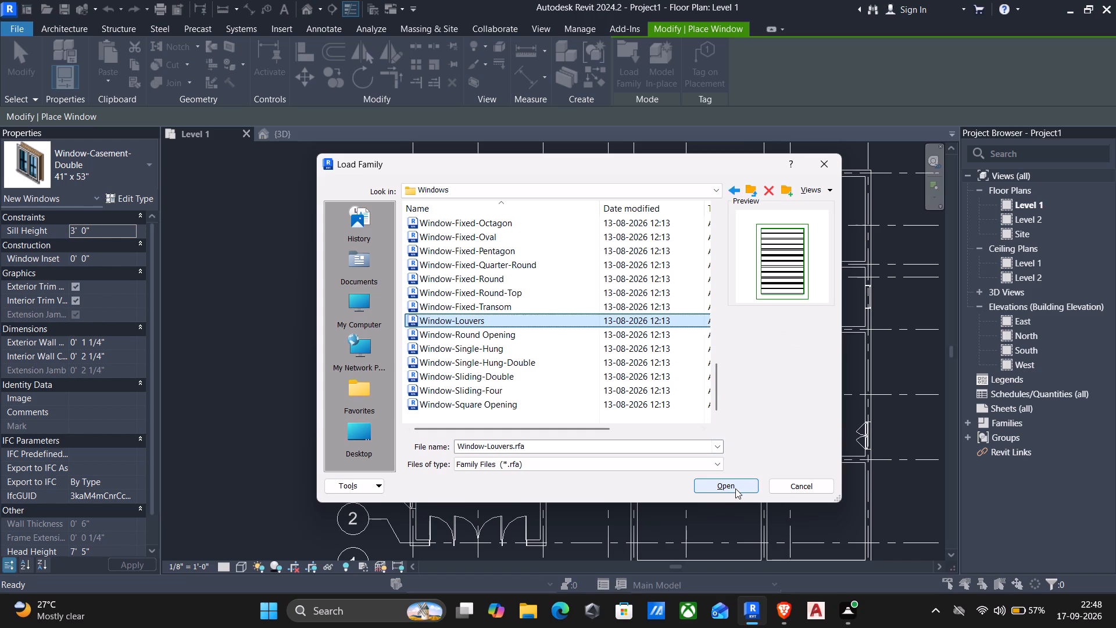
left_click(735, 488)
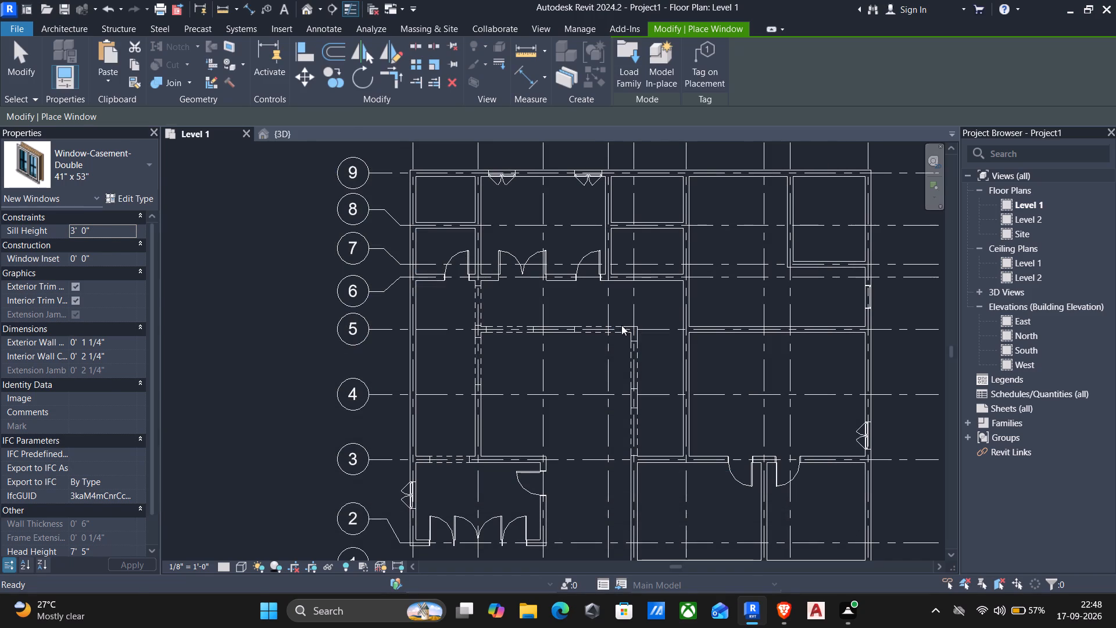
Place two Window-Louvers 24" x 24" windows: in the grid 6 wall just west of grid F, and in the grid 9 wall 4'-0" east of grid D.
middle_click(585, 590)
middle_click_drag(584, 590, 557, 625)
middle_click_drag(611, 398, 571, 444)
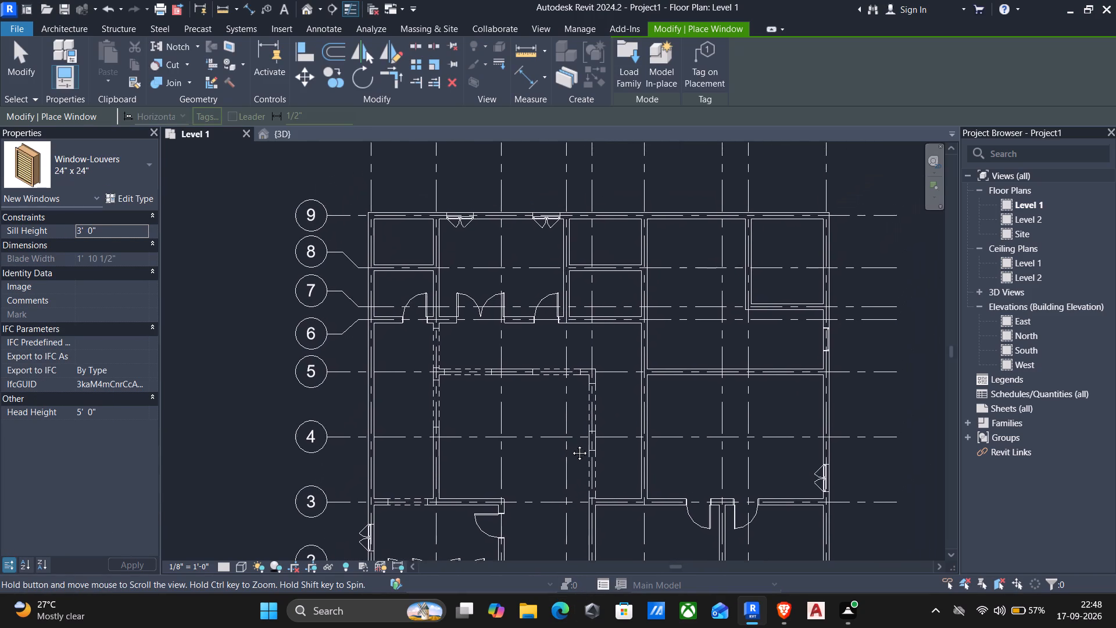
middle_click_drag(571, 444, 572, 445)
scroll(583, 433, "up", 1)
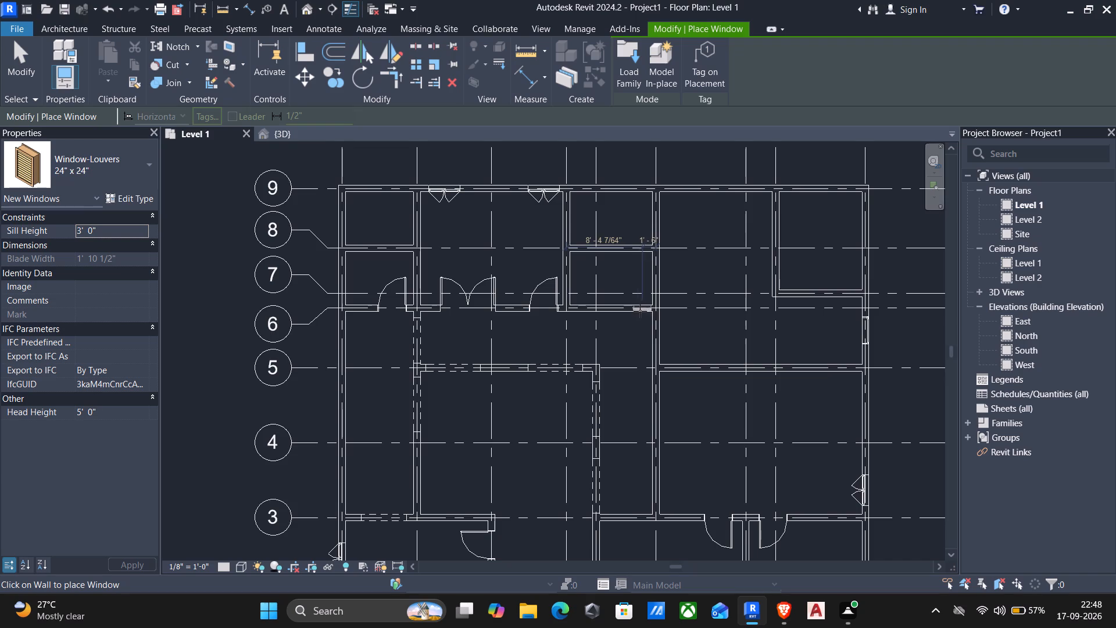
left_click(638, 310)
left_click(603, 188)
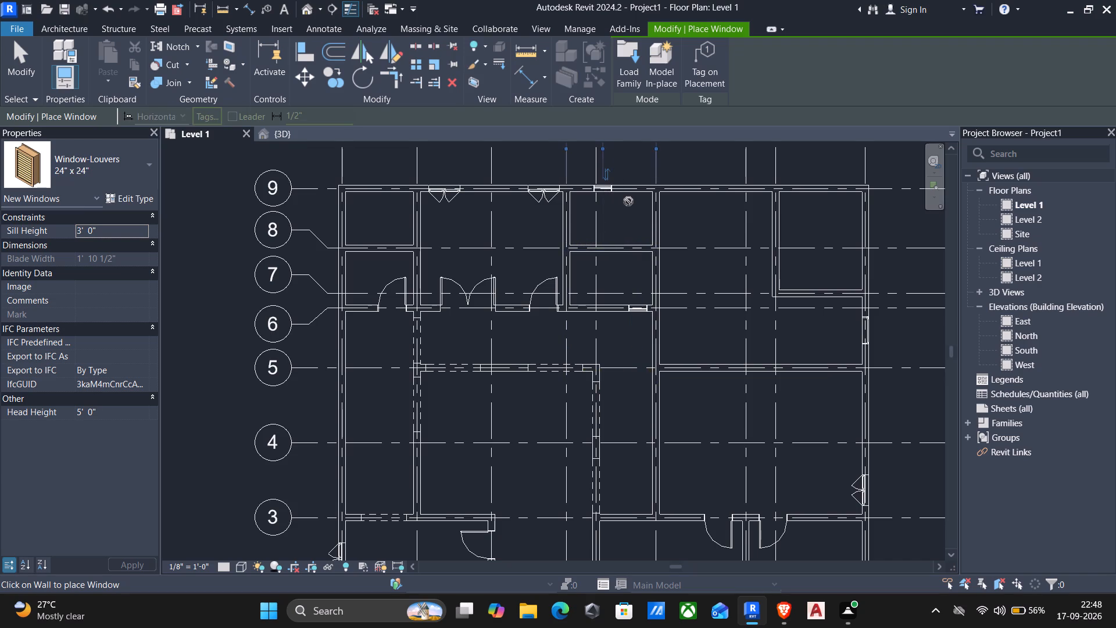
middle_click_drag(595, 223, 684, 265)
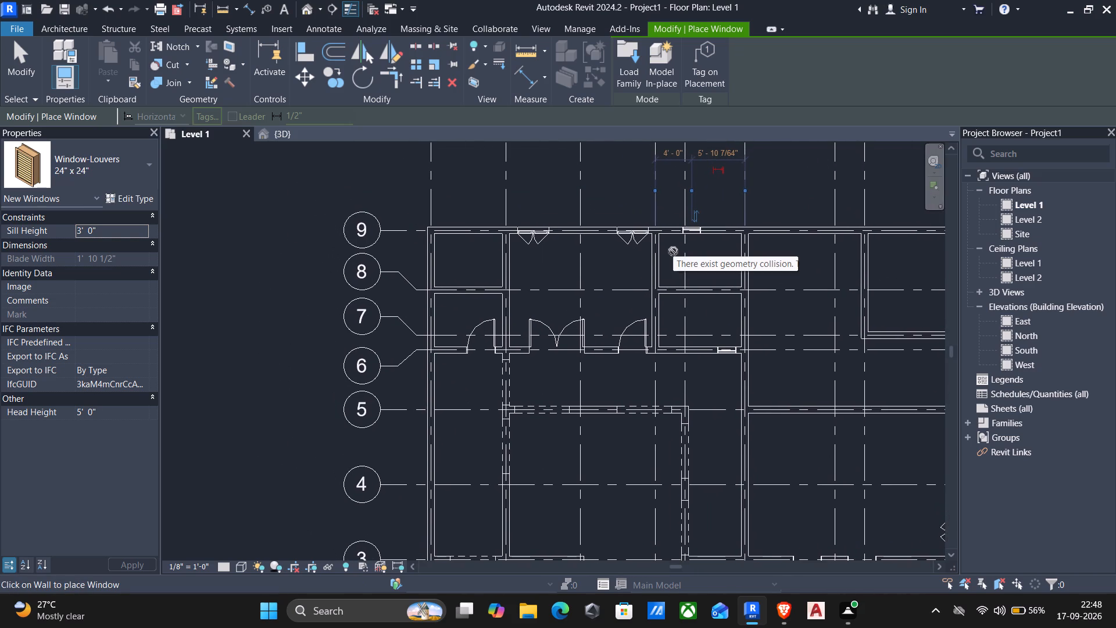
key("Escape")
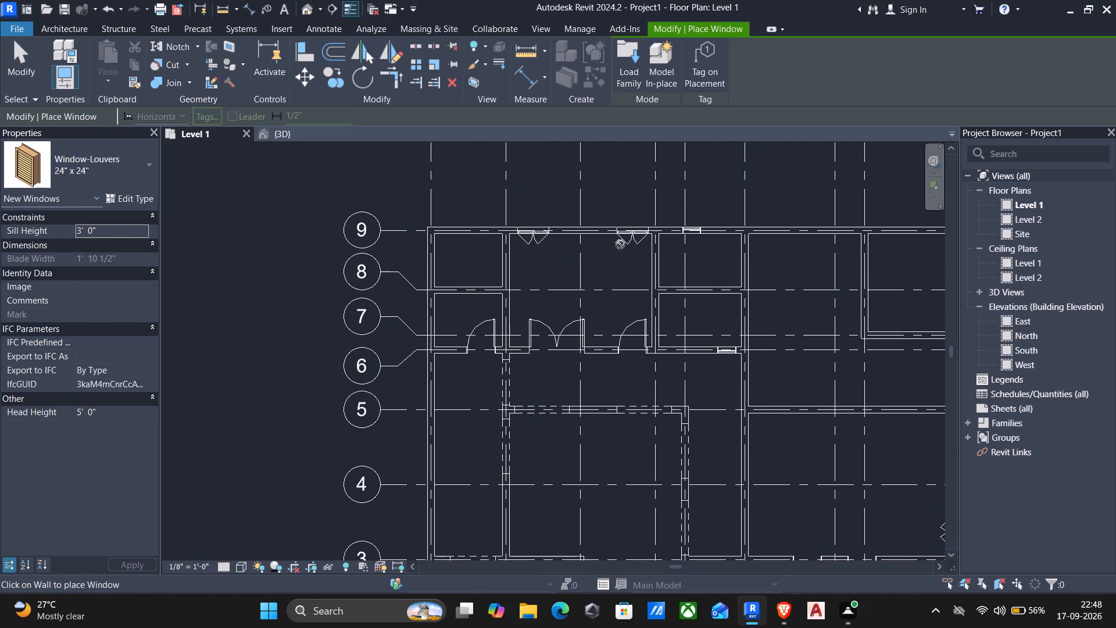
middle_click_drag(620, 245, 574, 268)
key("Escape")
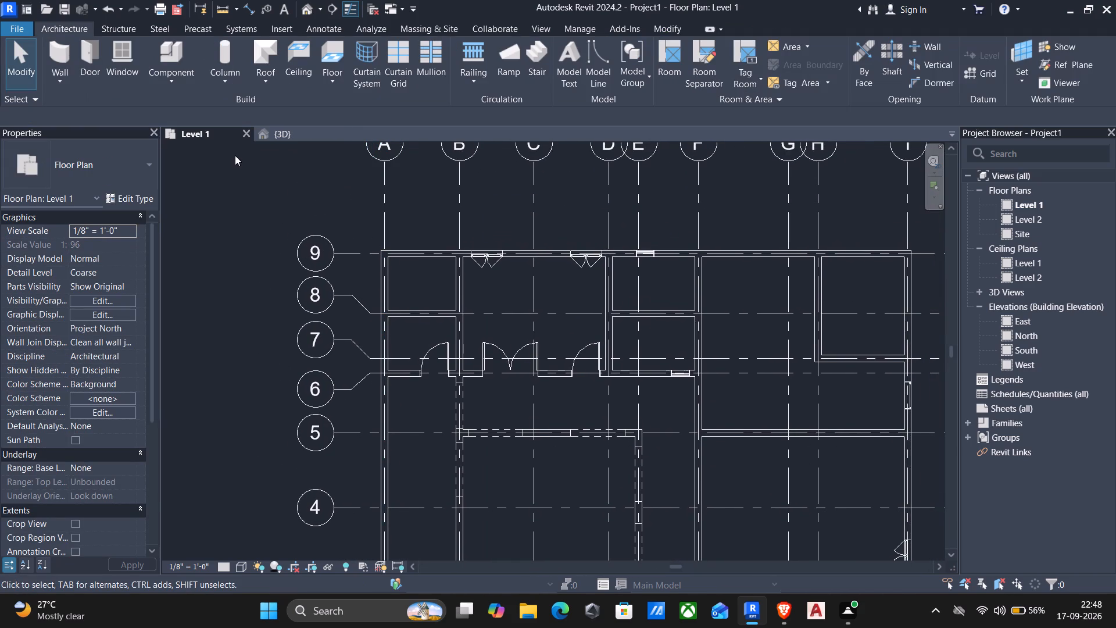
Place Window-Double-Hung 30" x 46" windows in grid A's wall near grid 7, and in grid 9's wall 2'-0" east of A and 3'-0" east of F.
key("w")
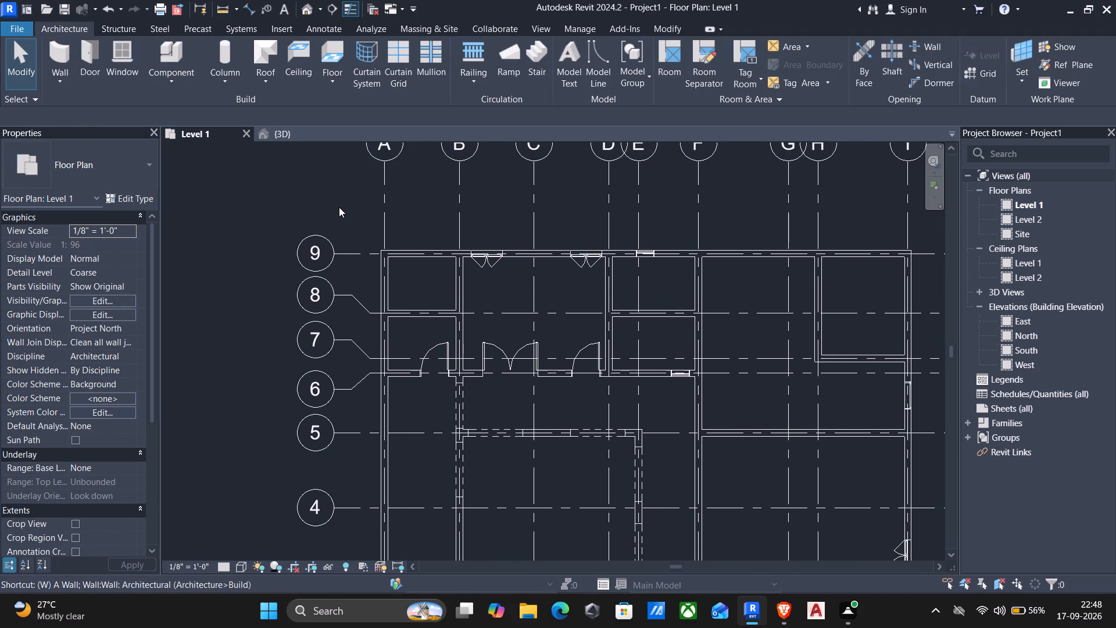
key("n")
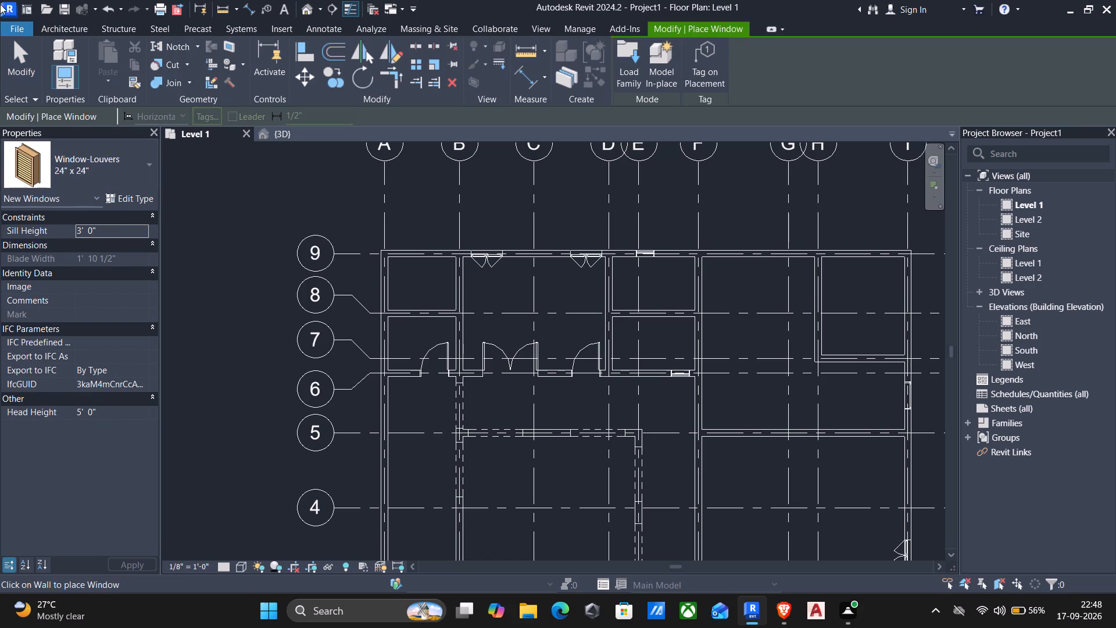
left_click(128, 172)
scroll(81, 304, "down", 3)
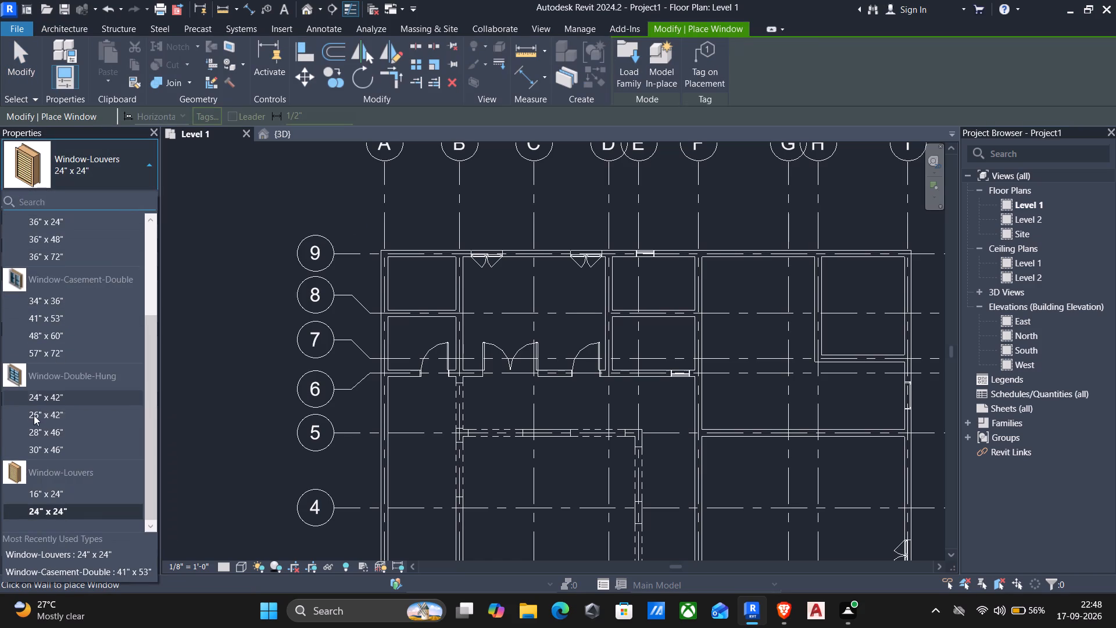
left_click(53, 454)
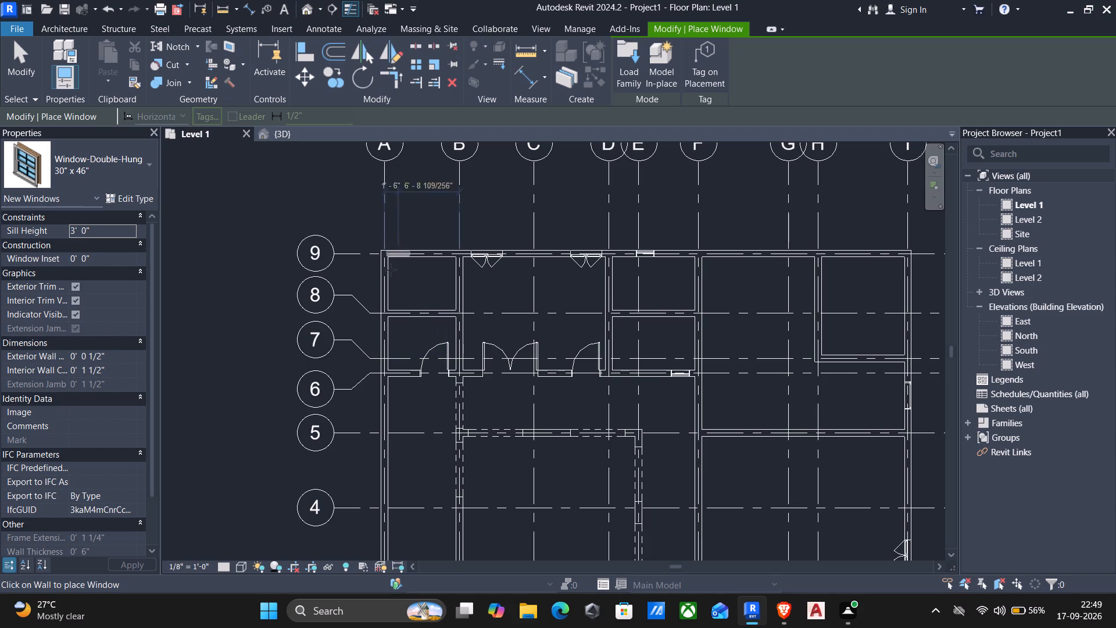
left_click(389, 354)
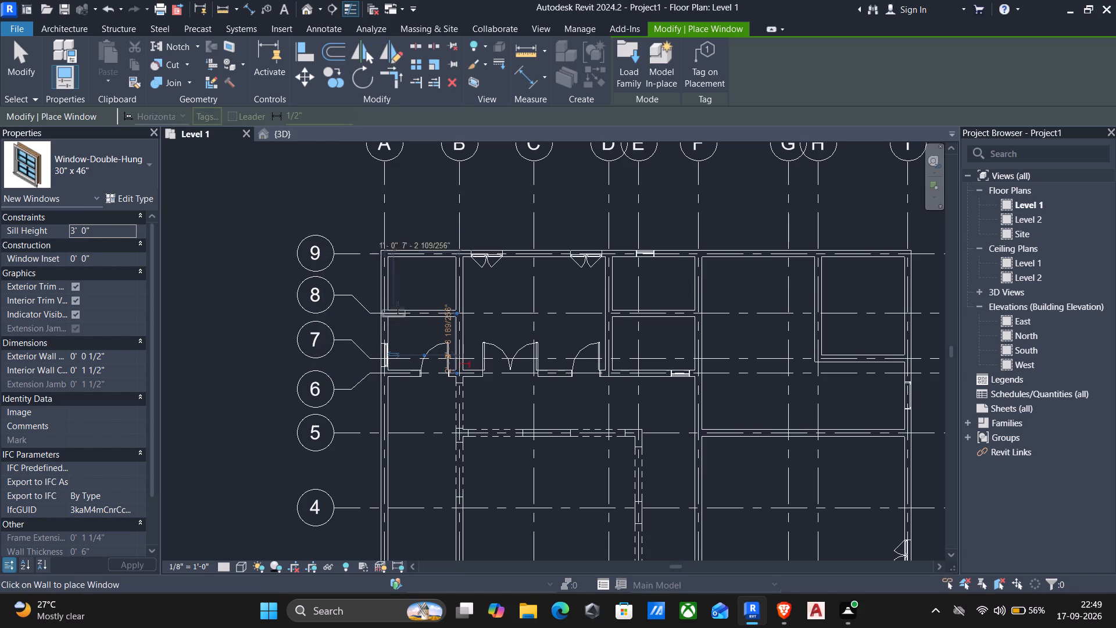
left_click(403, 257)
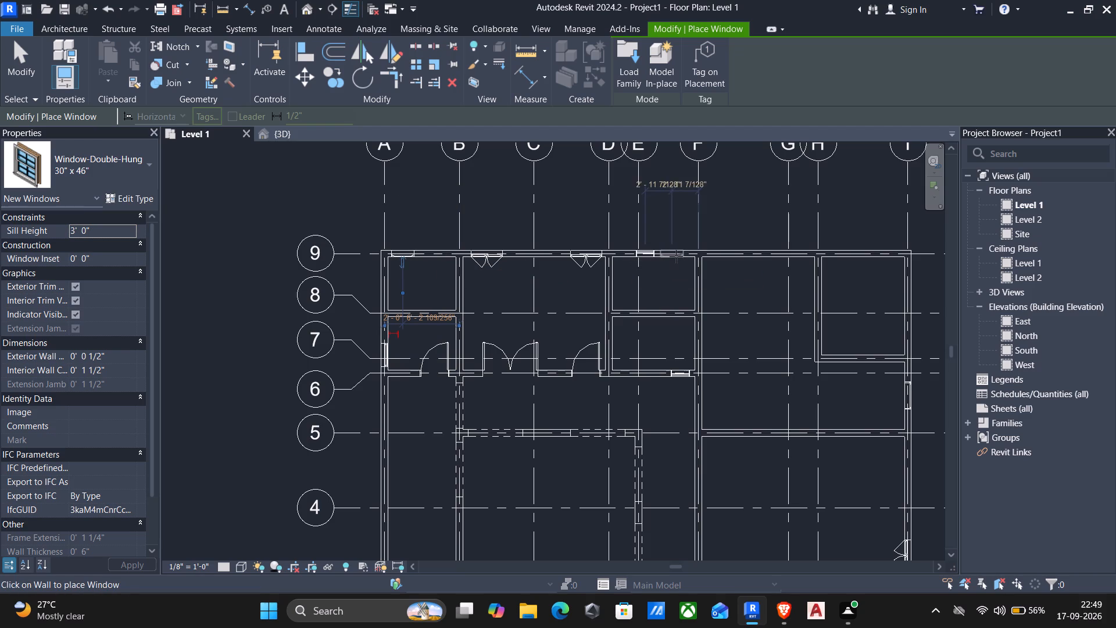
left_click(724, 256)
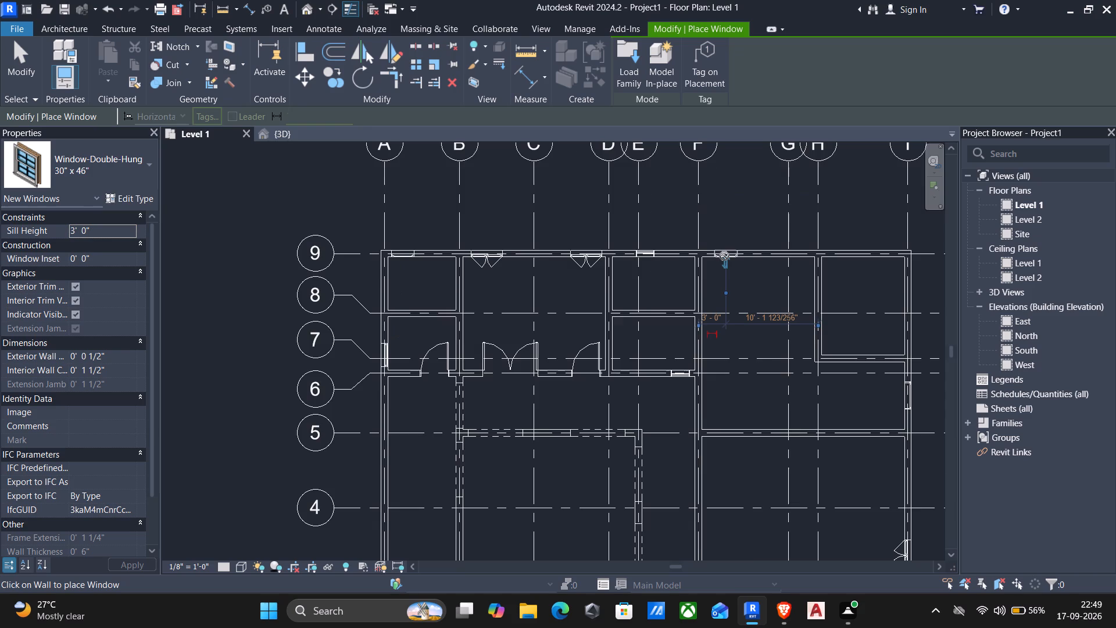
scroll(724, 256, "down", 1)
scroll(732, 344, "down", 2)
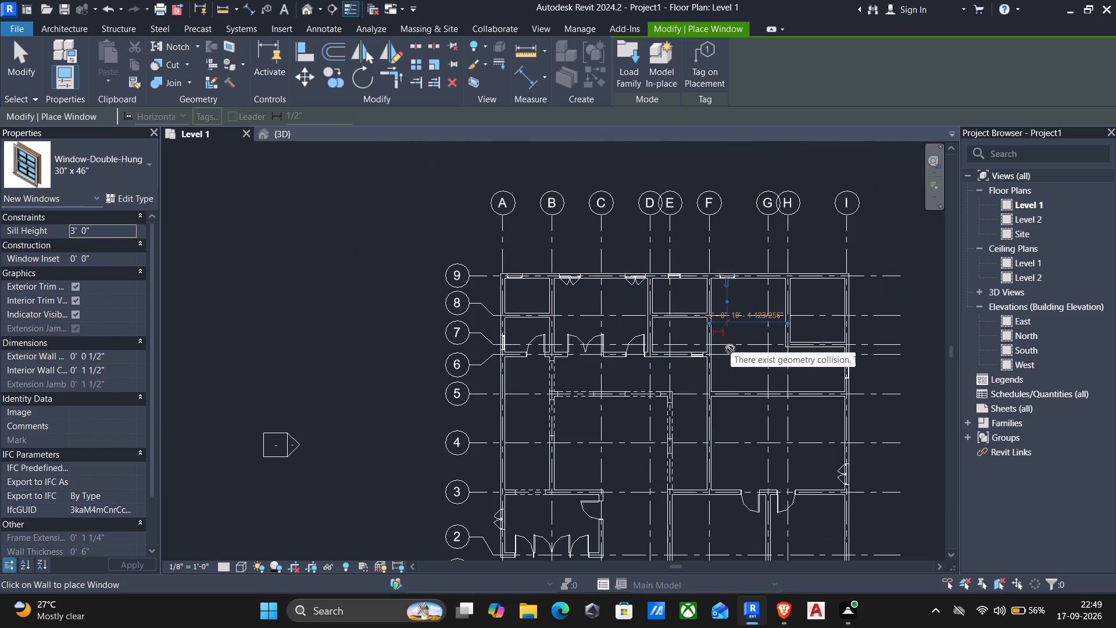
key("Escape")
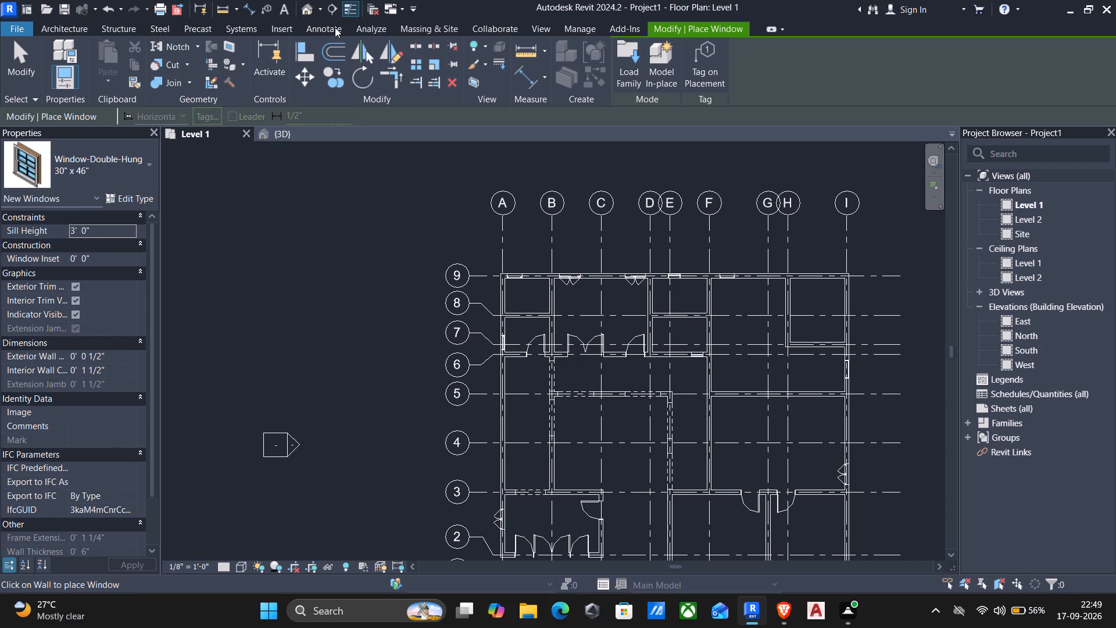
Leave window placement, examine the house's windows and doors in 3D from several sides, and return to the Level 1 plan.
left_click(310, 13)
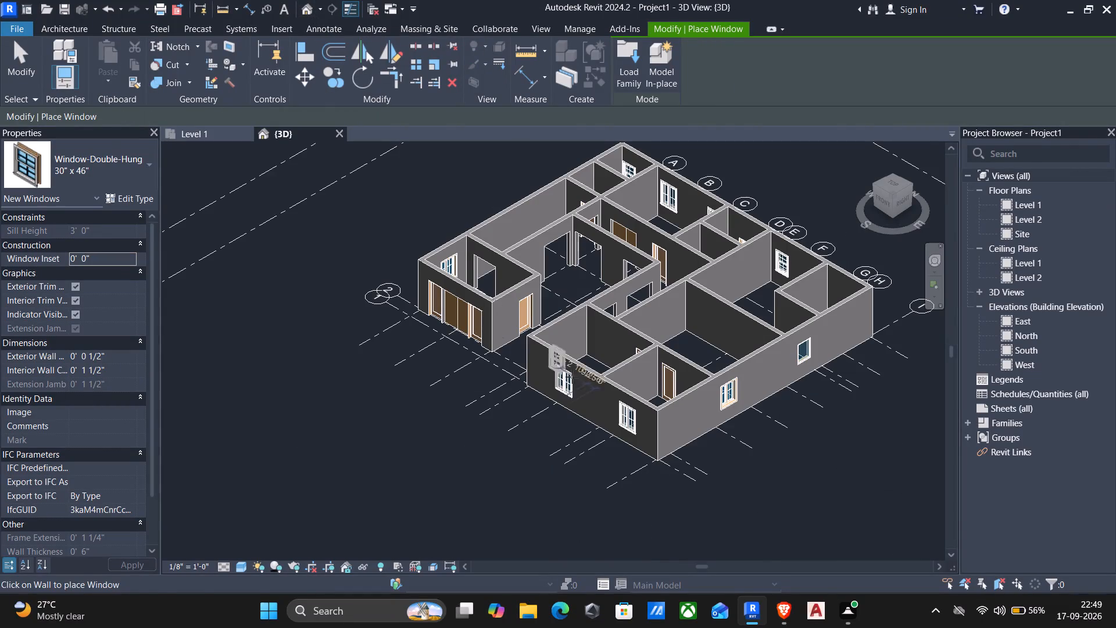
key("Escape")
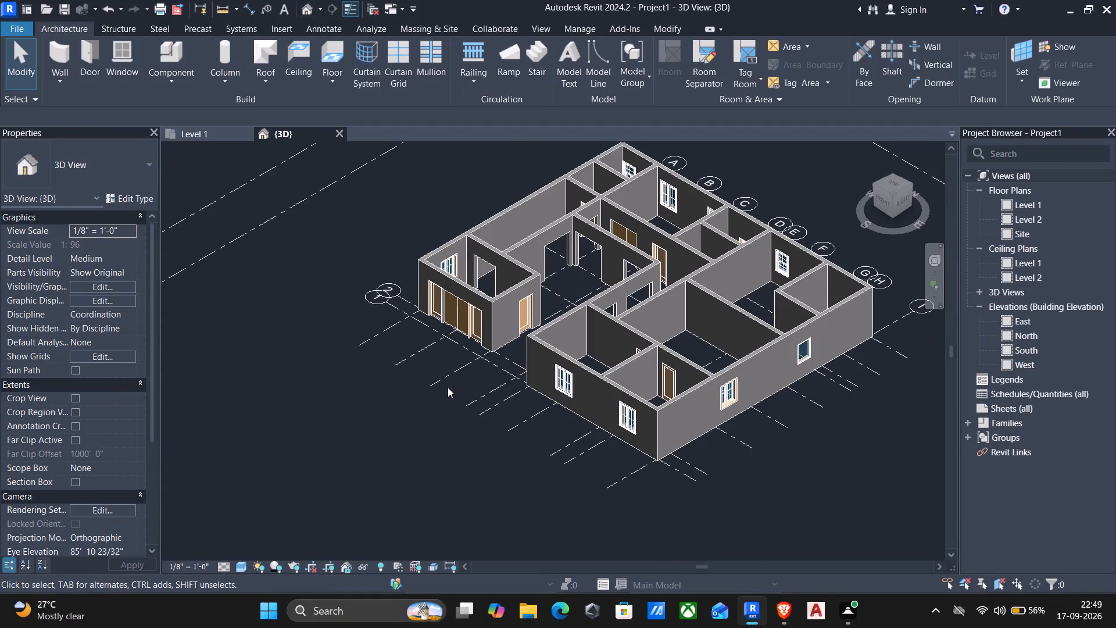
middle_click_drag(448, 390, 693, 348, "shift")
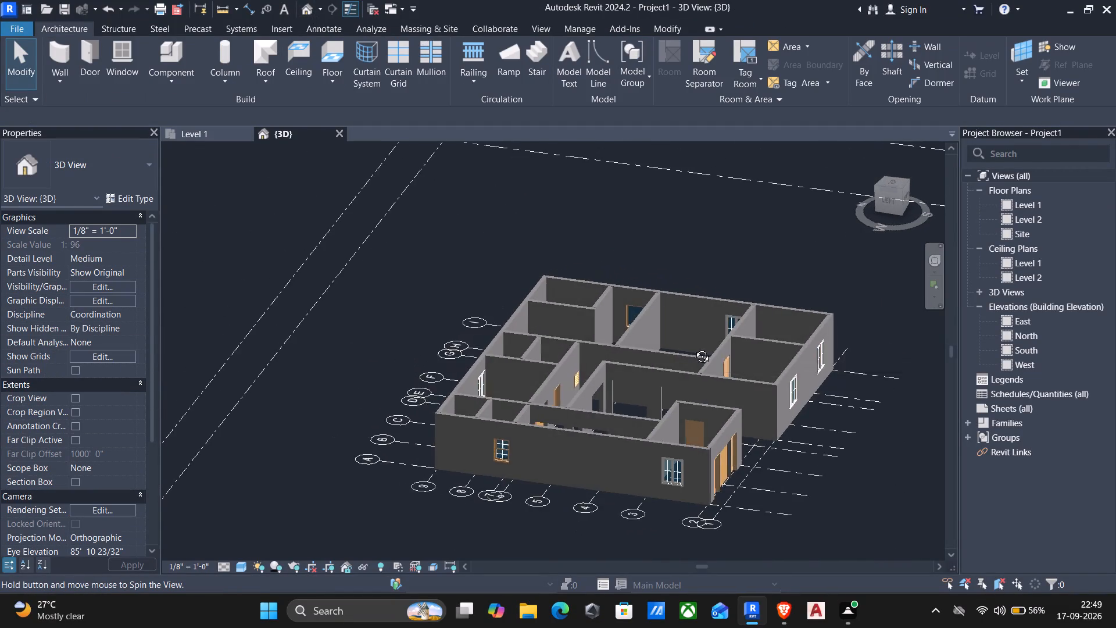
middle_click_drag(693, 348, 548, 338, "shift")
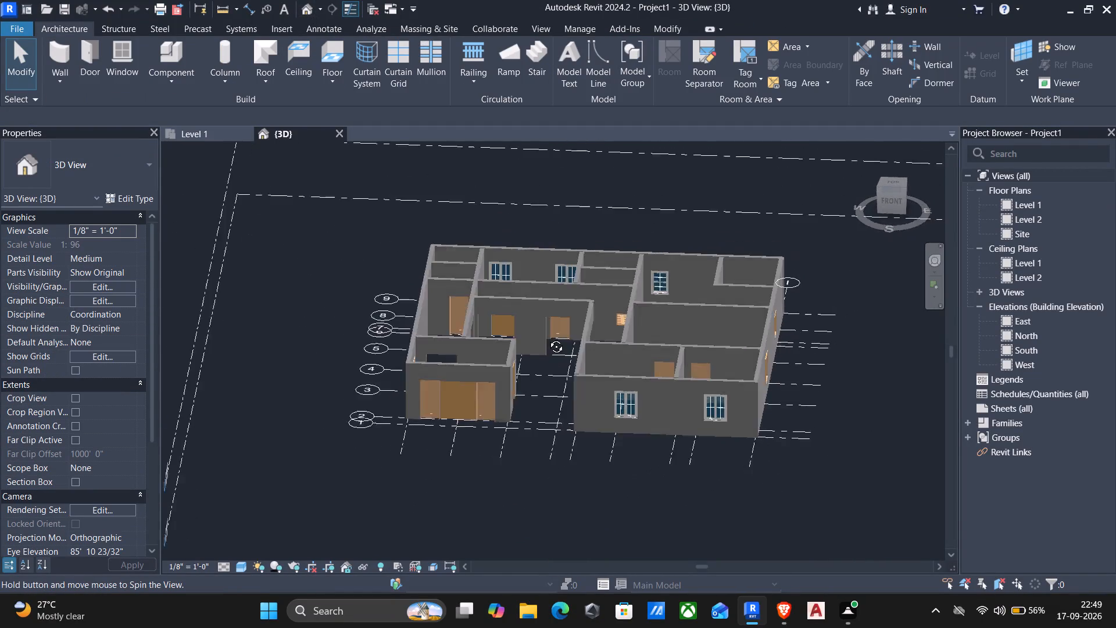
middle_click_drag(548, 338, 525, 343, "shift")
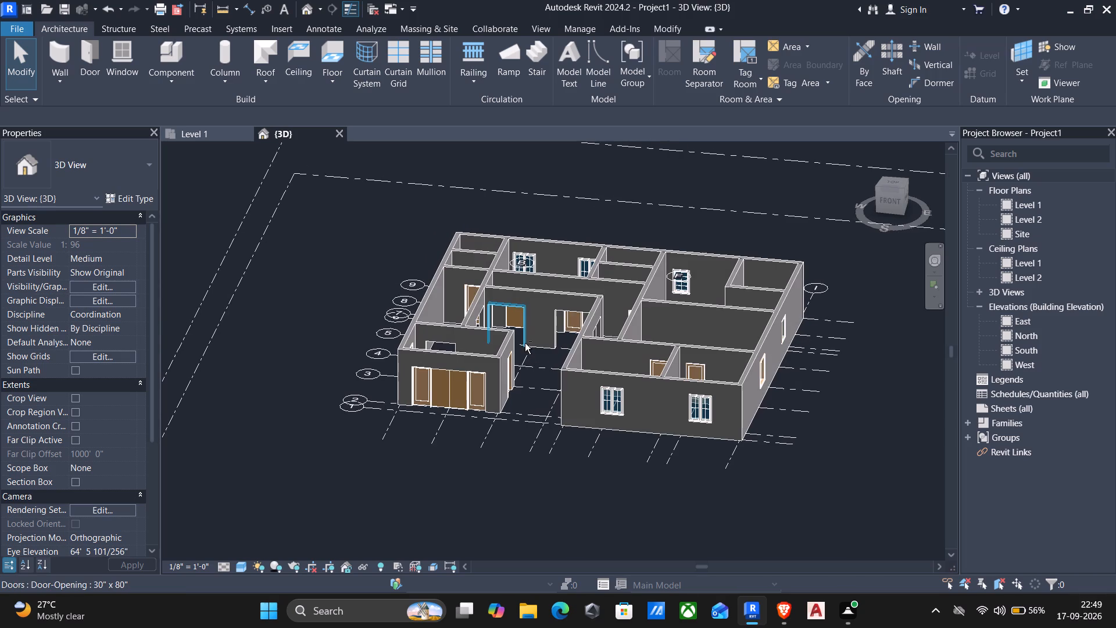
middle_click_drag(598, 366, 609, 372, "shift")
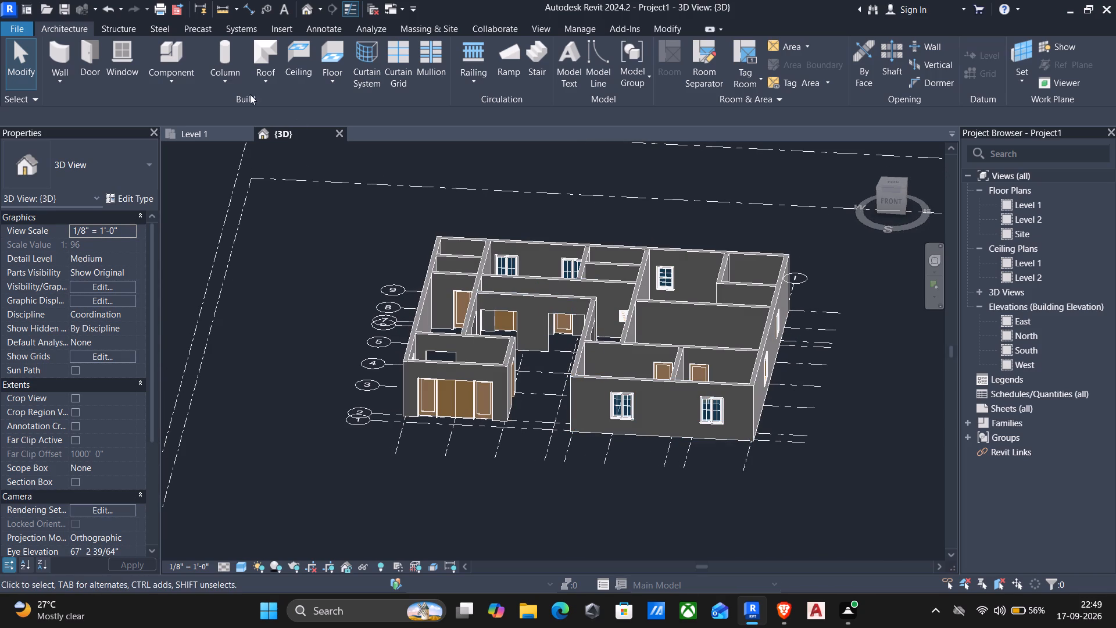
left_click(189, 141)
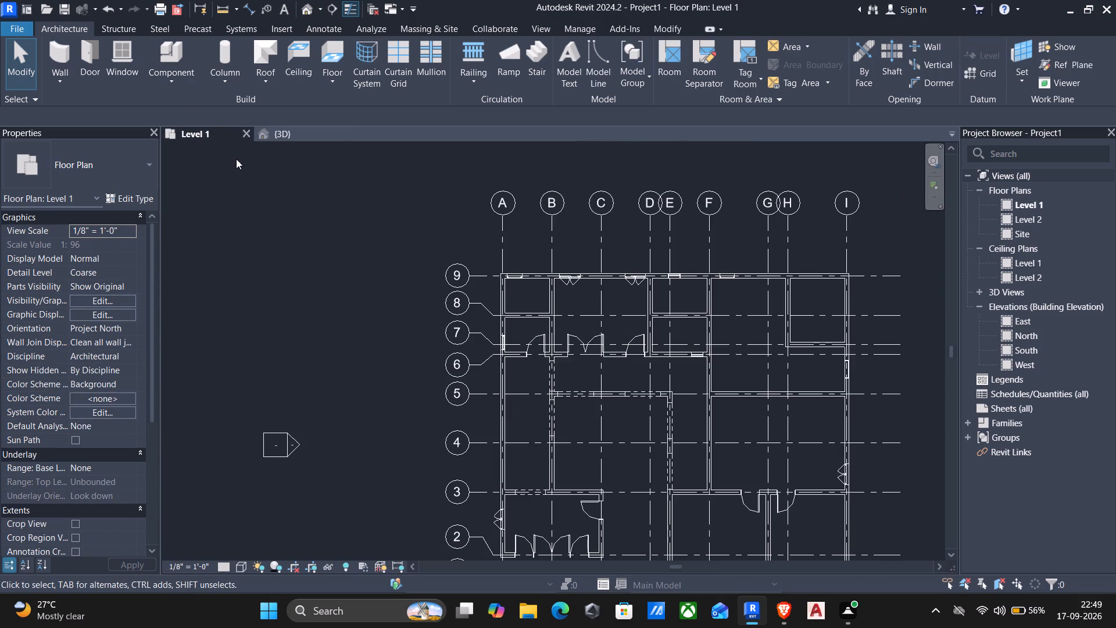
middle_click_drag(549, 343, 477, 283)
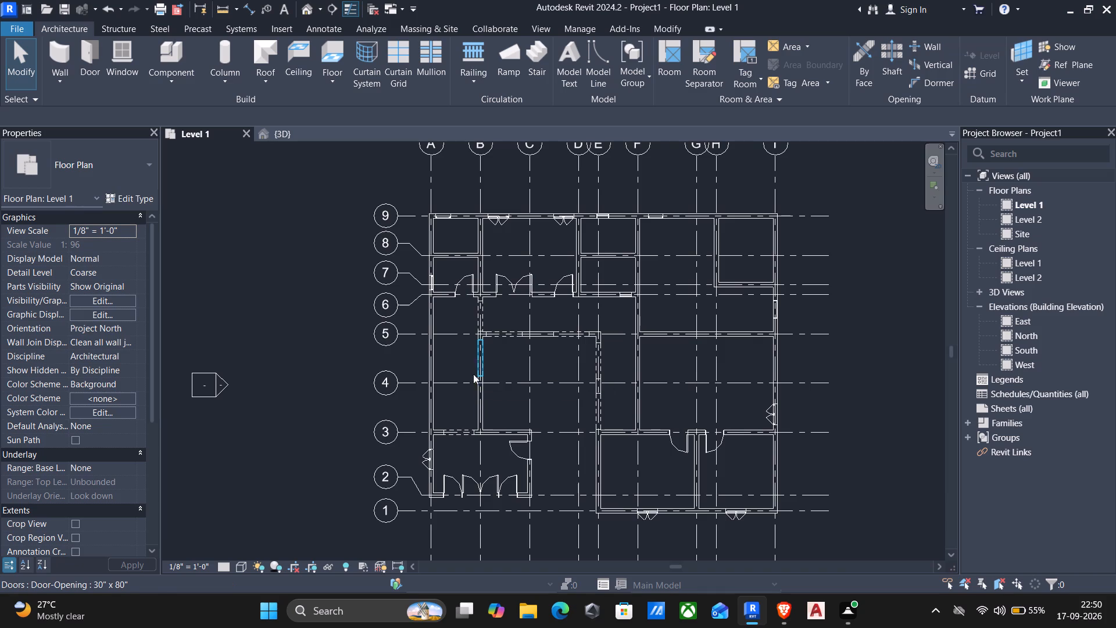
middle_click_drag(525, 472, 542, 434)
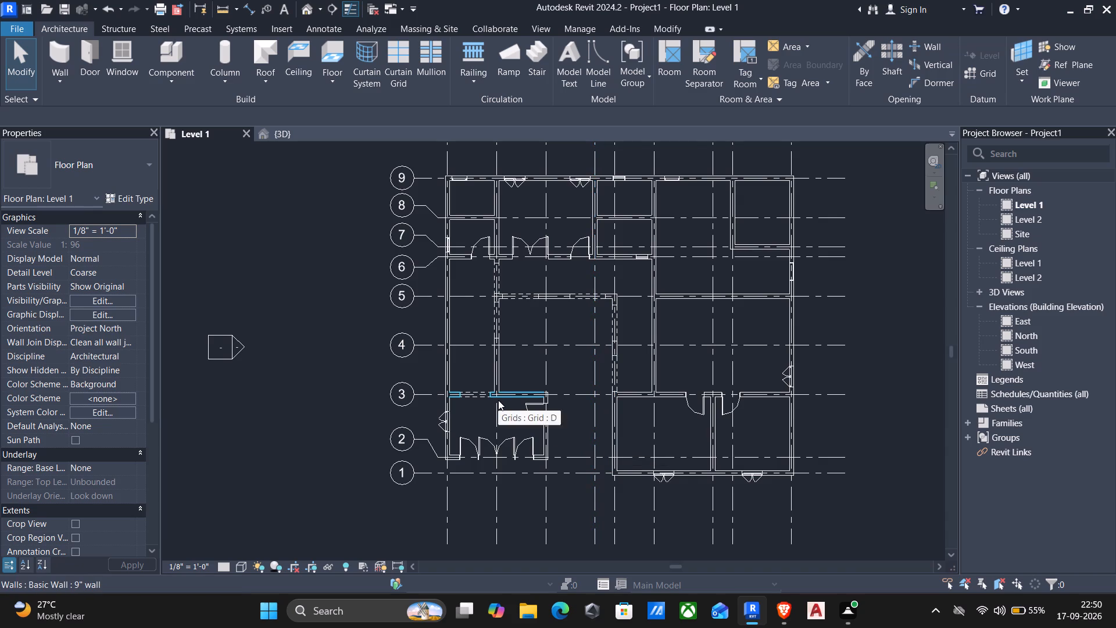
scroll(0, 0, "up", 1)
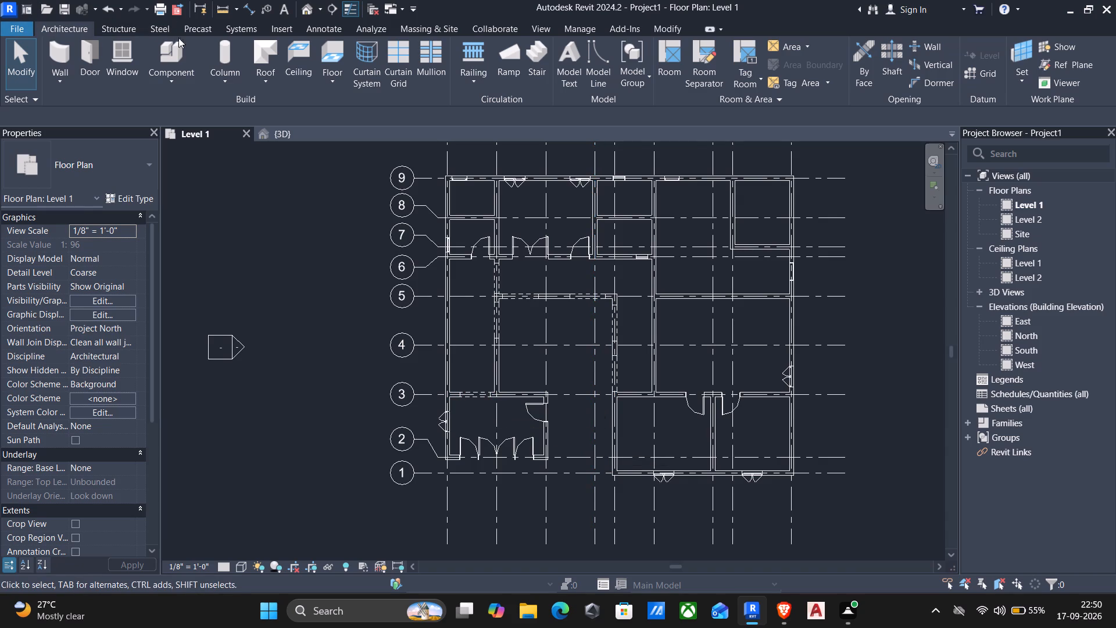
Draw a Curtain Wall 1 segment about 5'-1" long inside the grid H wall, from just south of grid 9 to grid 8.
left_click(73, 22)
left_click(62, 54)
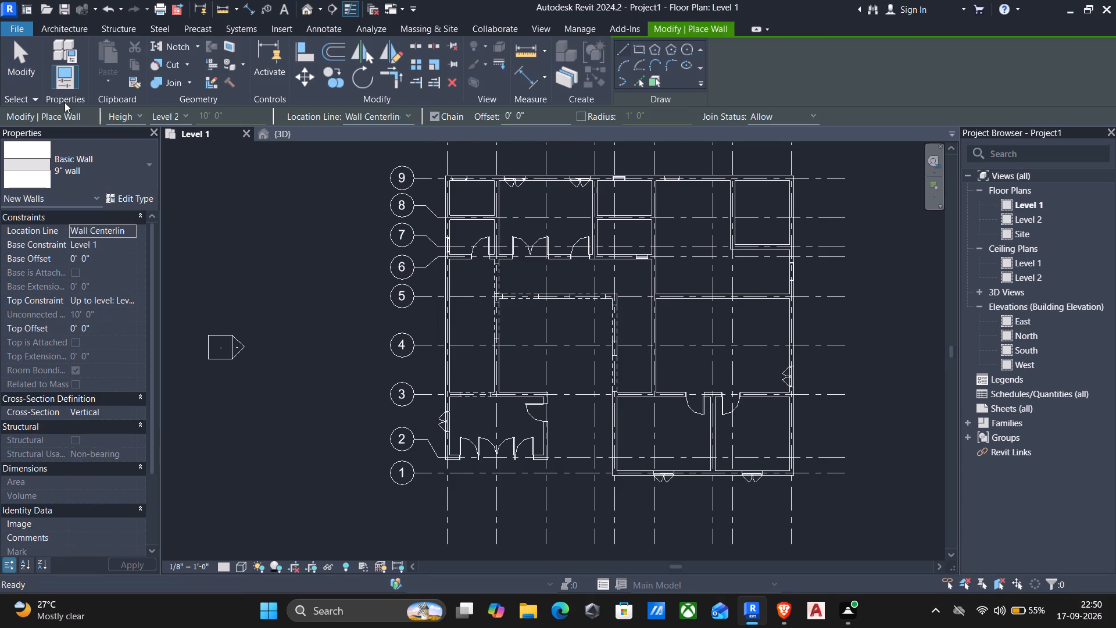
left_click(98, 187)
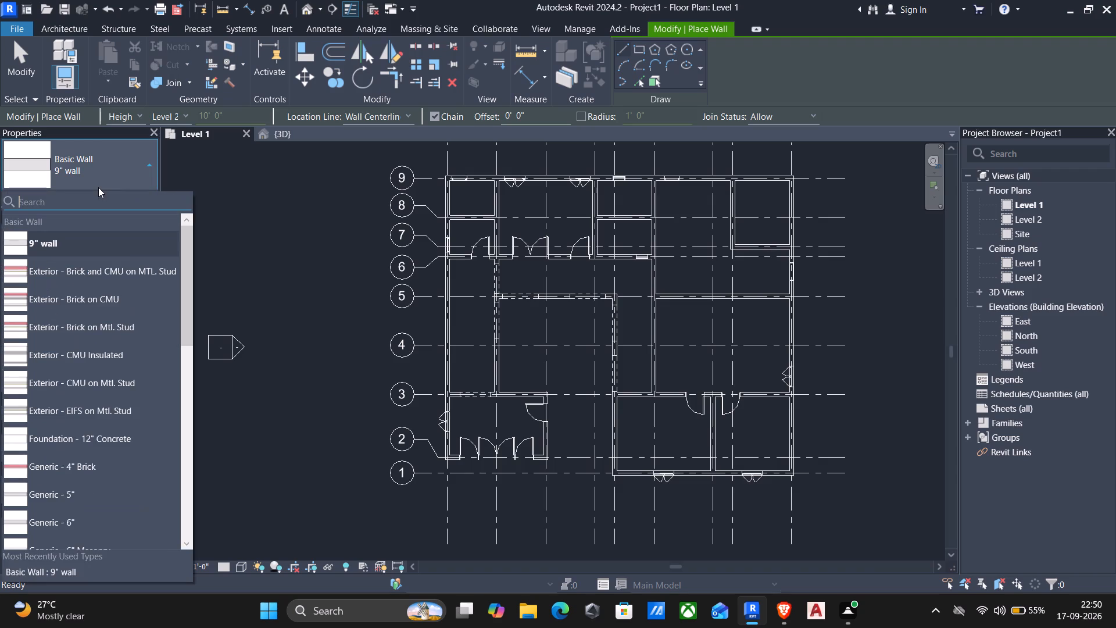
scroll(97, 189, "down", 7)
scroll(22, 255, "down", 12)
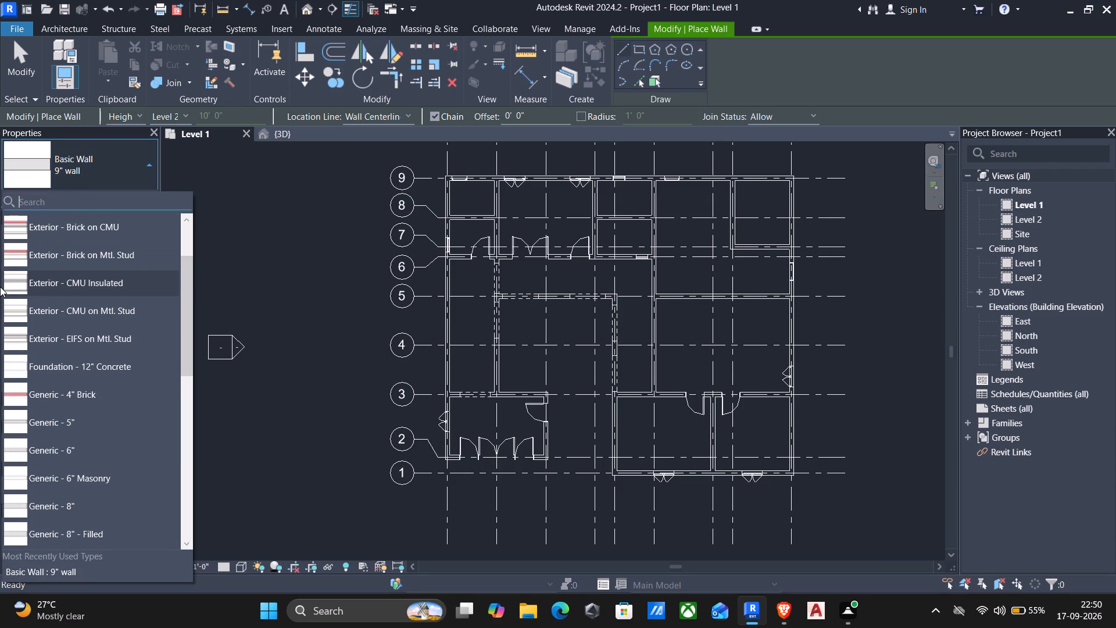
scroll(13, 594, "down", 5)
scroll(192, 210, "down", 3)
scroll(0, 349, "down", 10)
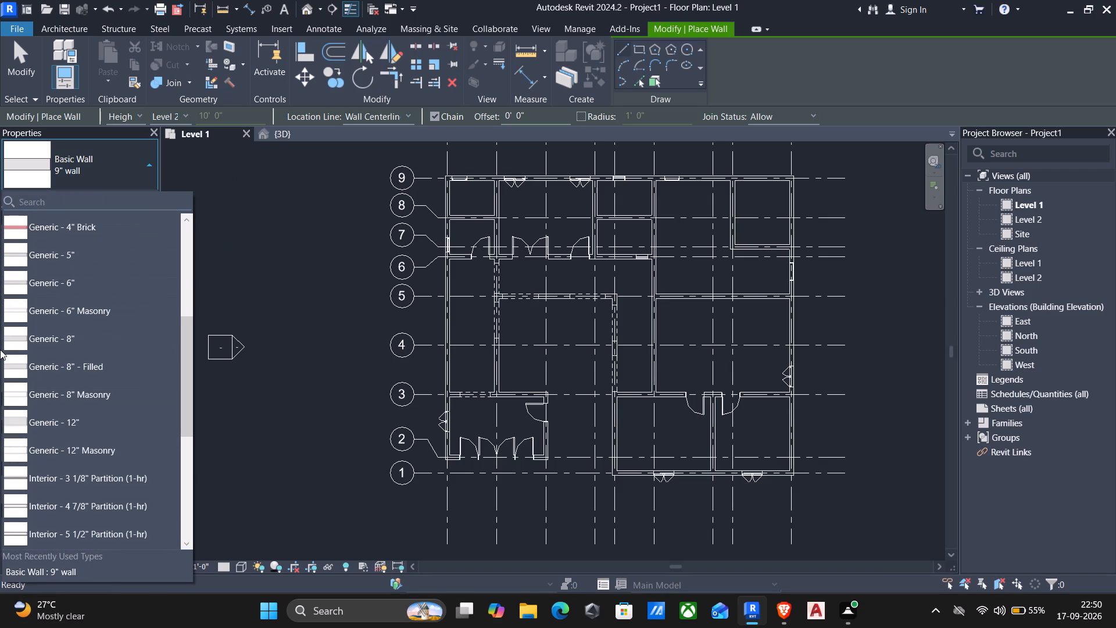
scroll(21, 401, "up", 1)
scroll(0, 441, "down", 9)
scroll(72, 467, "down", 5)
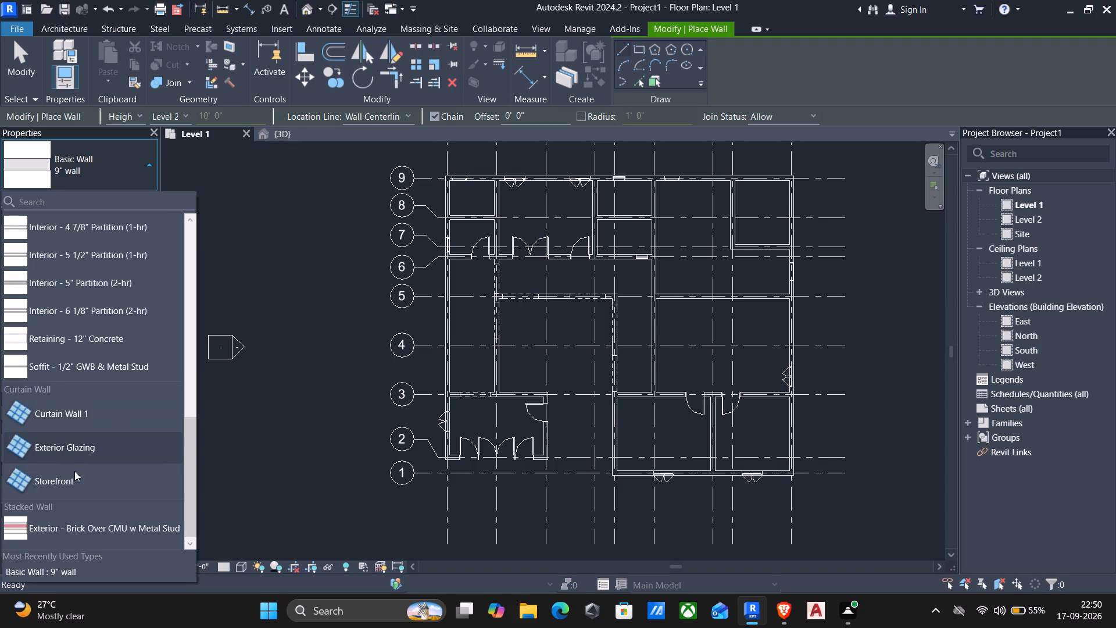
scroll(74, 471, "down", 1)
left_click(71, 409)
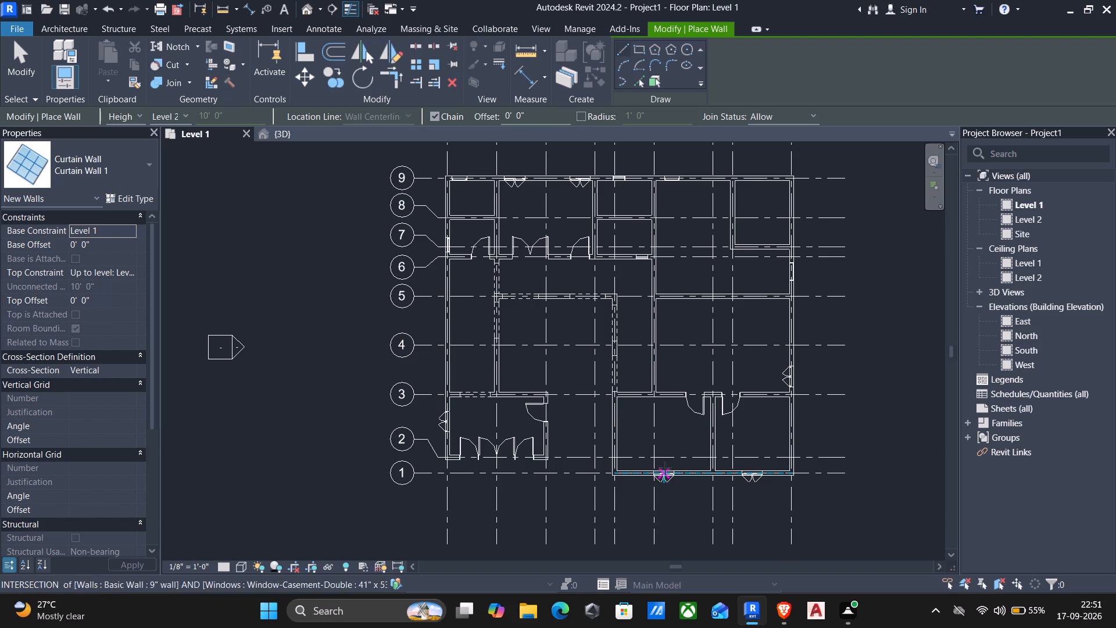
middle_click_drag(736, 313, 617, 413)
scroll(696, 343, "up", 1)
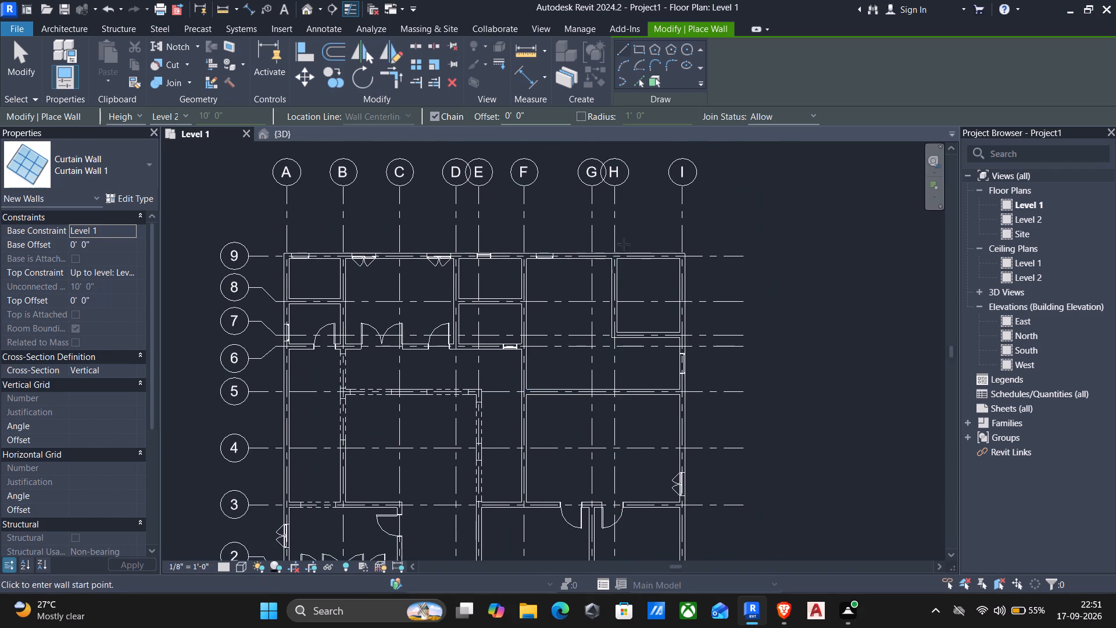
scroll(677, 242, "up", 3)
left_click(682, 274)
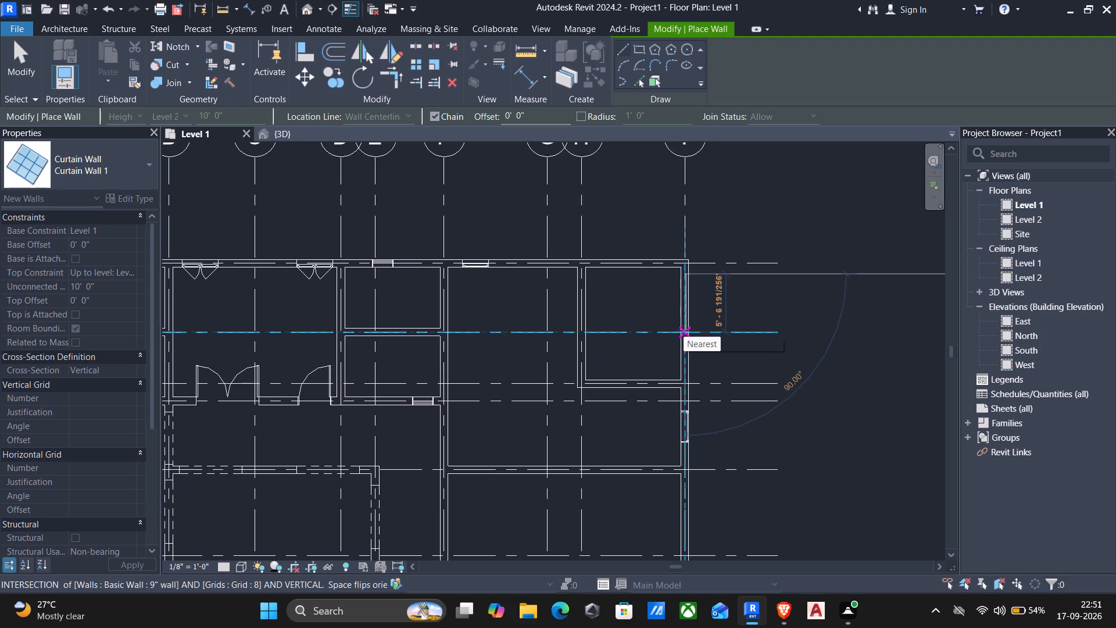
key("Escape")
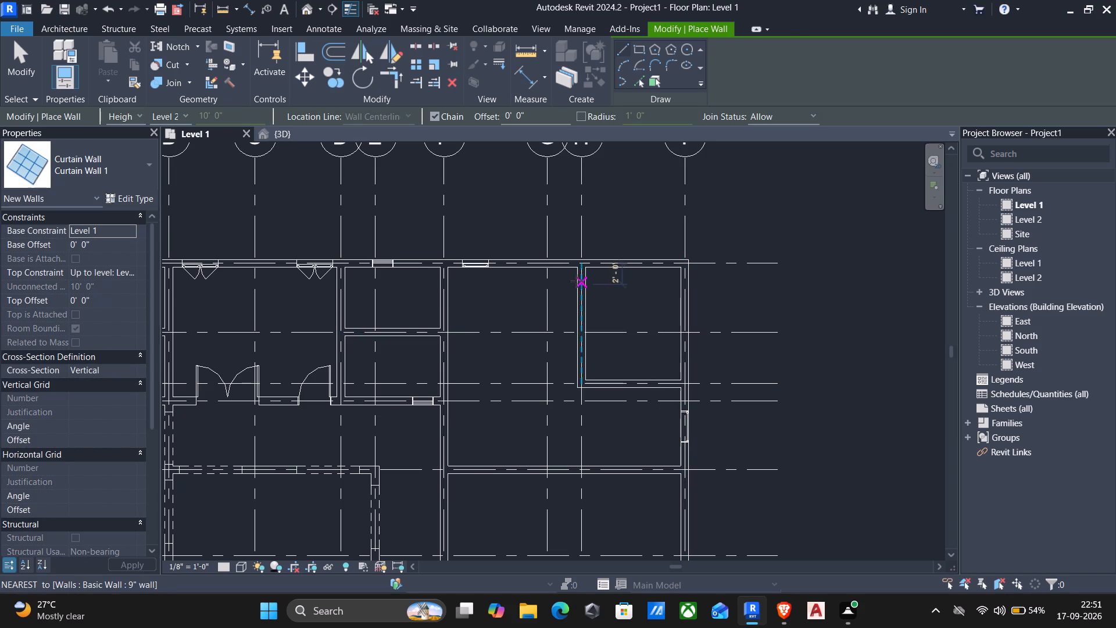
left_click(578, 278)
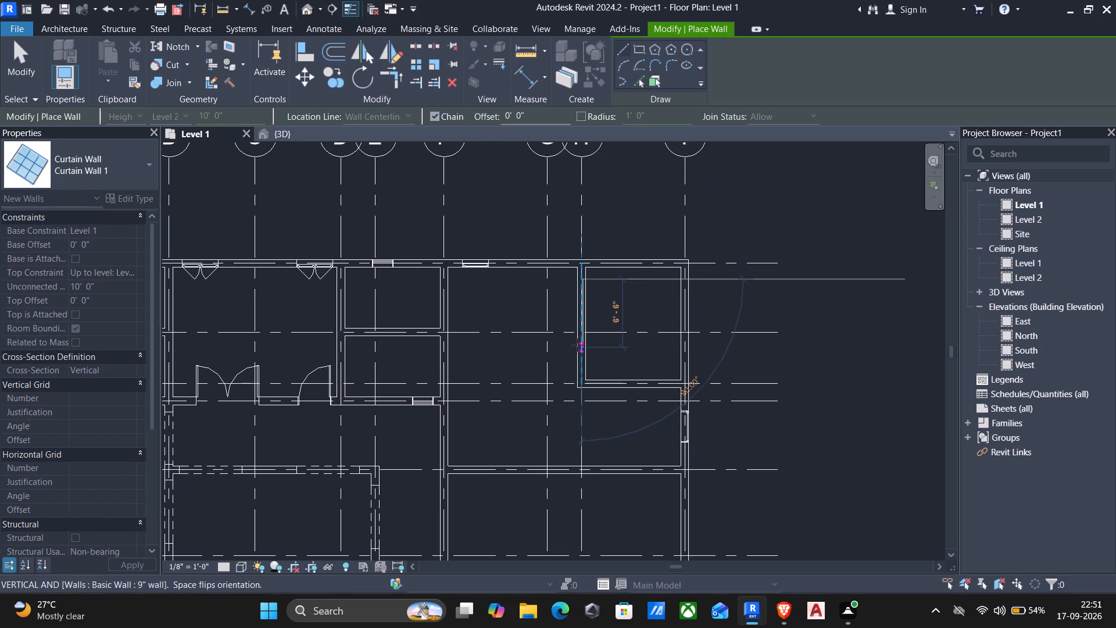
left_click(578, 337)
key("Escape")
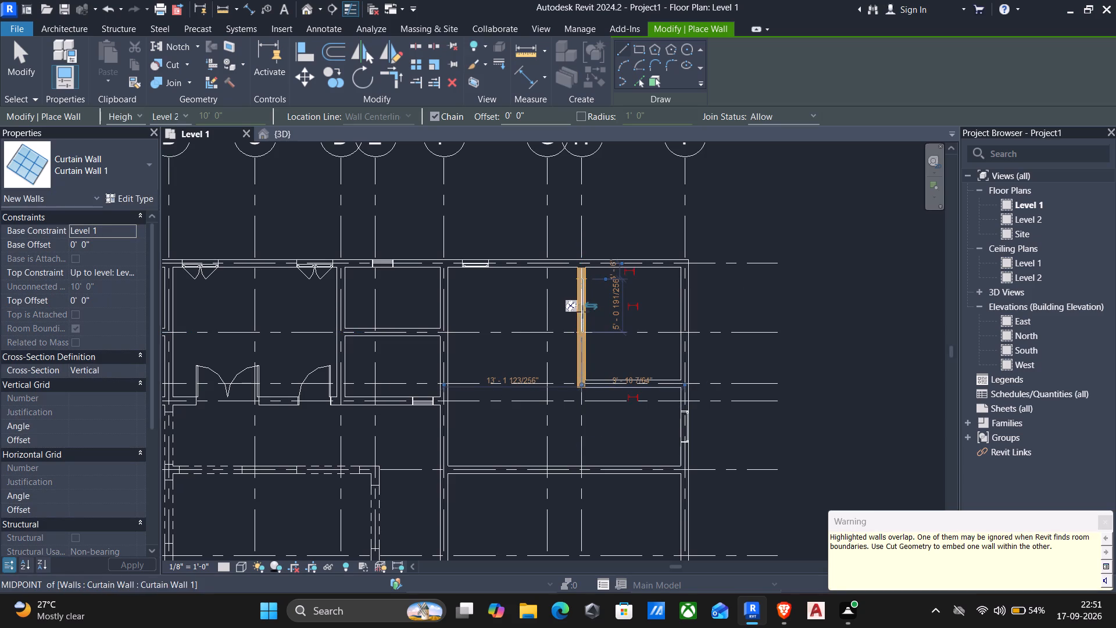
Cut the 9" wall on grid H with the overlapping curtain wall to embed it.
left_click(171, 62)
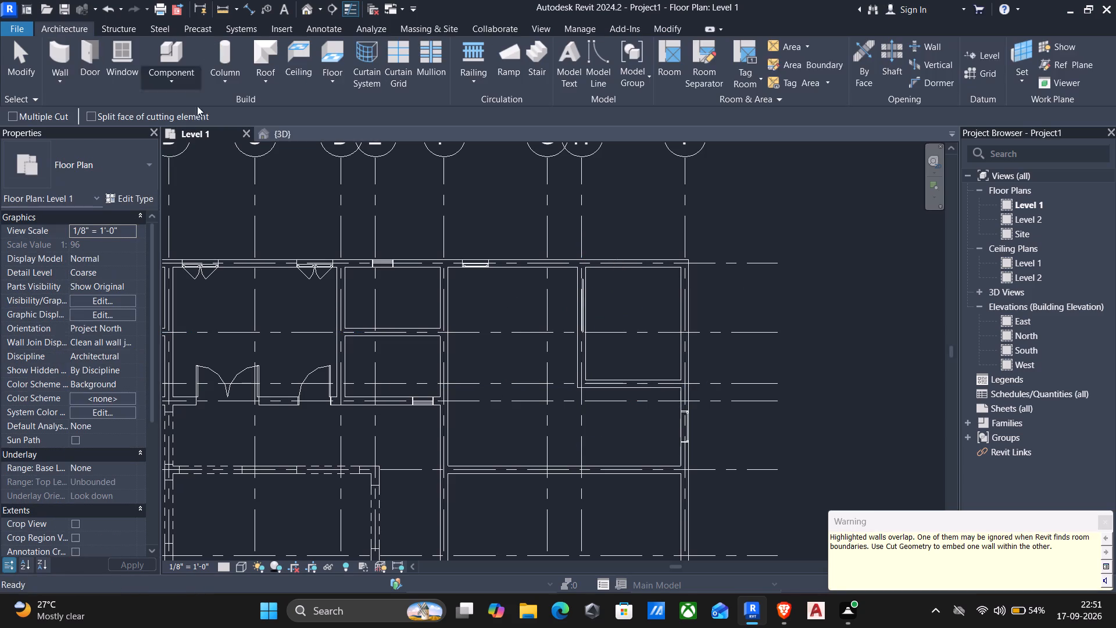
scroll(577, 311, "up", 4)
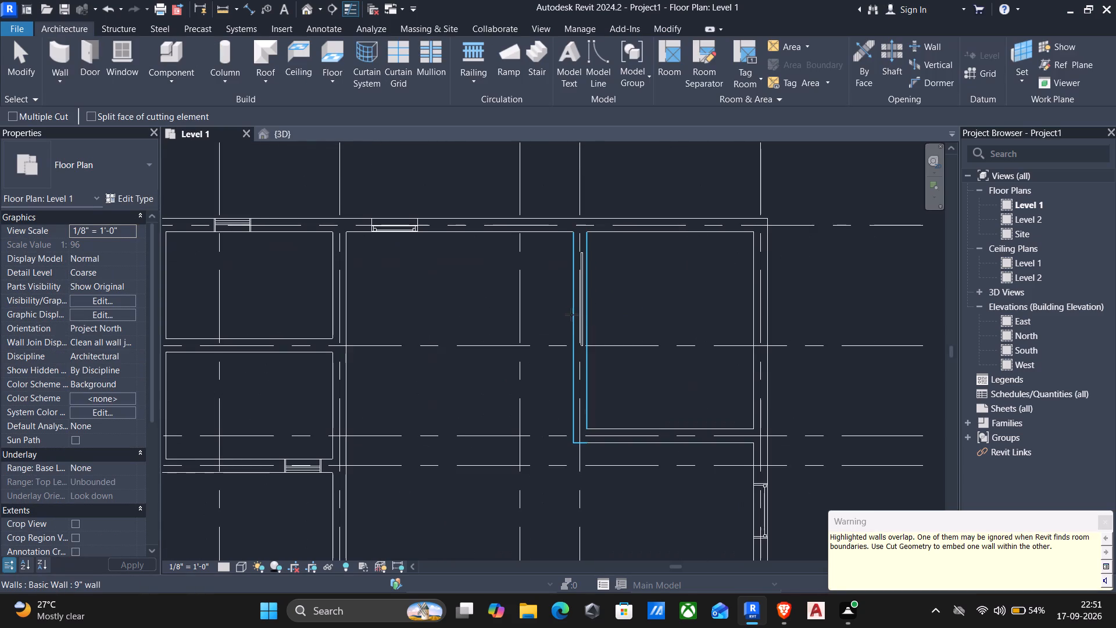
left_click(571, 316)
left_click(577, 309)
scroll(566, 318, "down", 2)
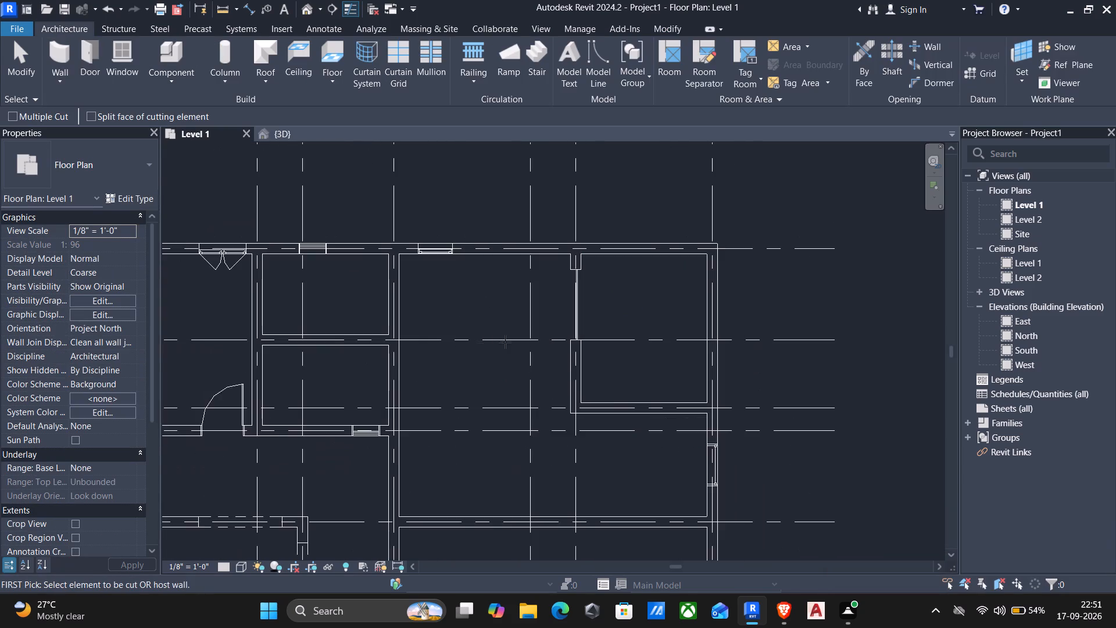
scroll(479, 342, "down", 3)
middle_click_drag(462, 366, 495, 355)
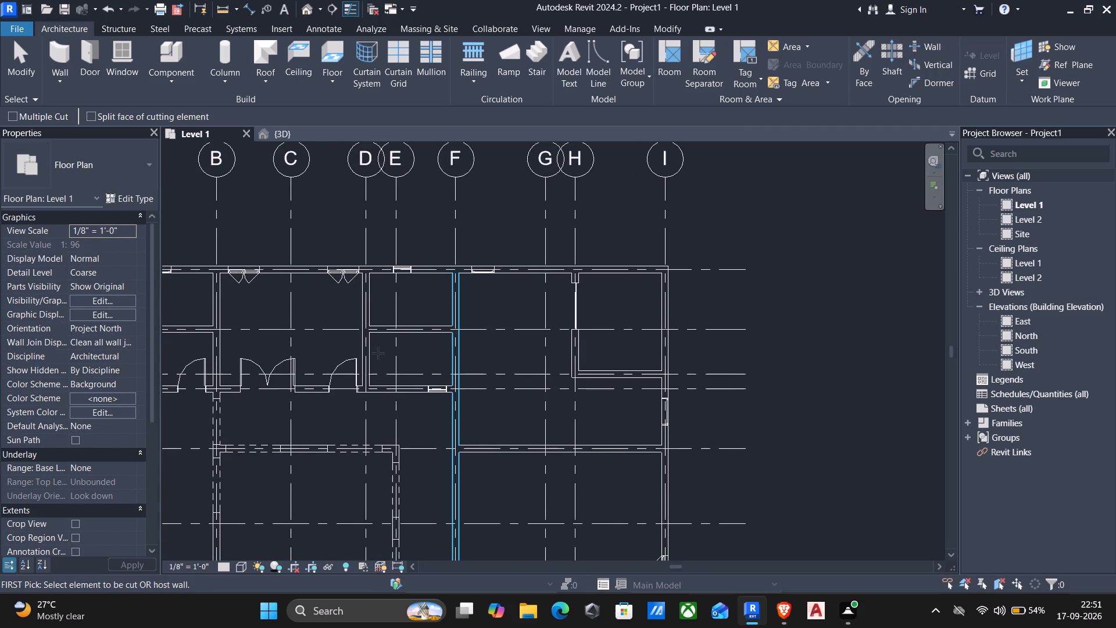
key("Escape")
Place another Door-Interior-Single-1_Panel-Wood 36" x 84" in the grid H wall between grids 8 and 7, swinging into the east room.
left_click(347, 359)
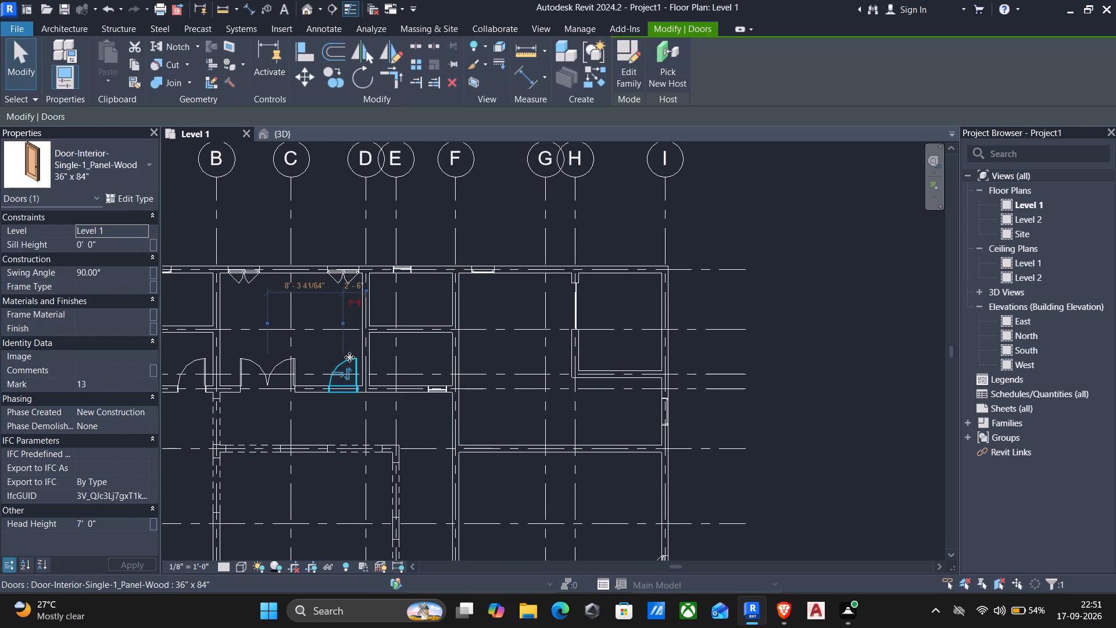
key("c")
key("s")
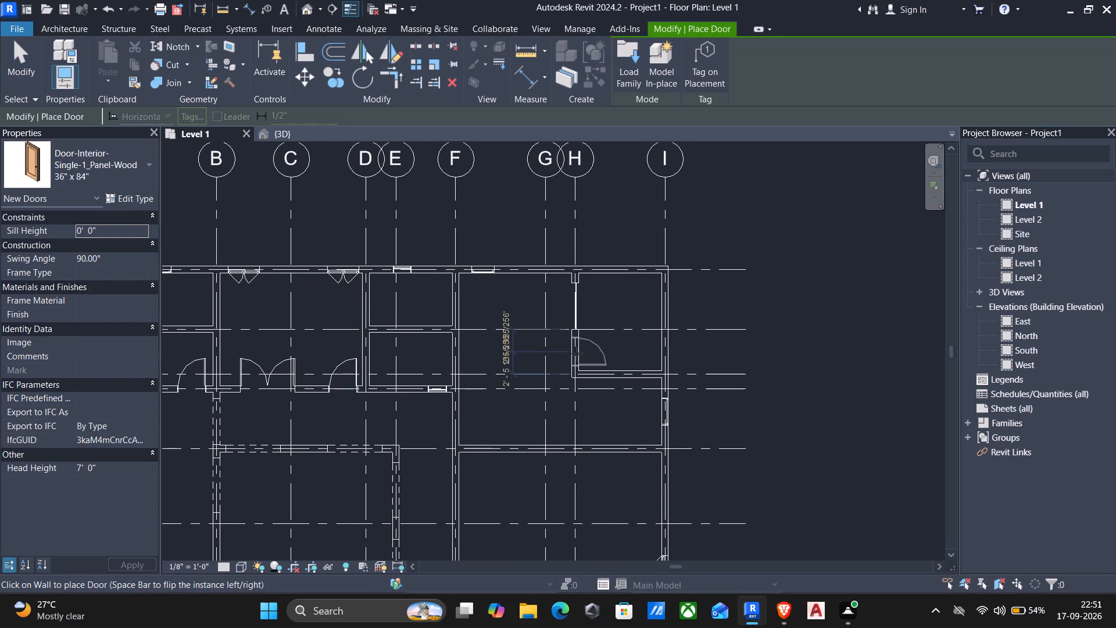
left_click(577, 354)
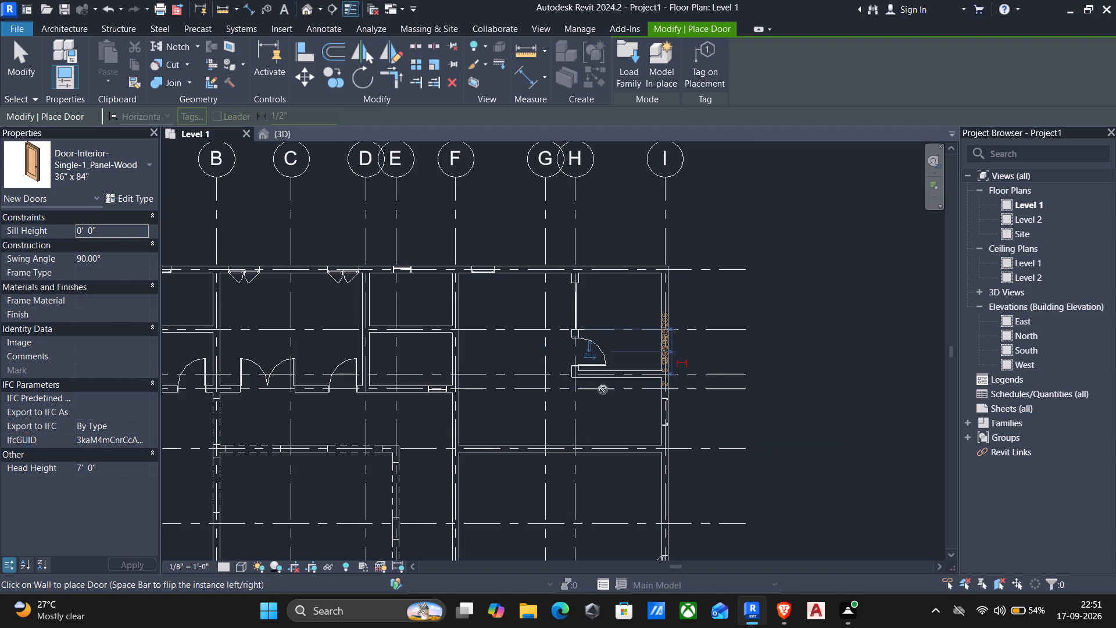
key("Escape")
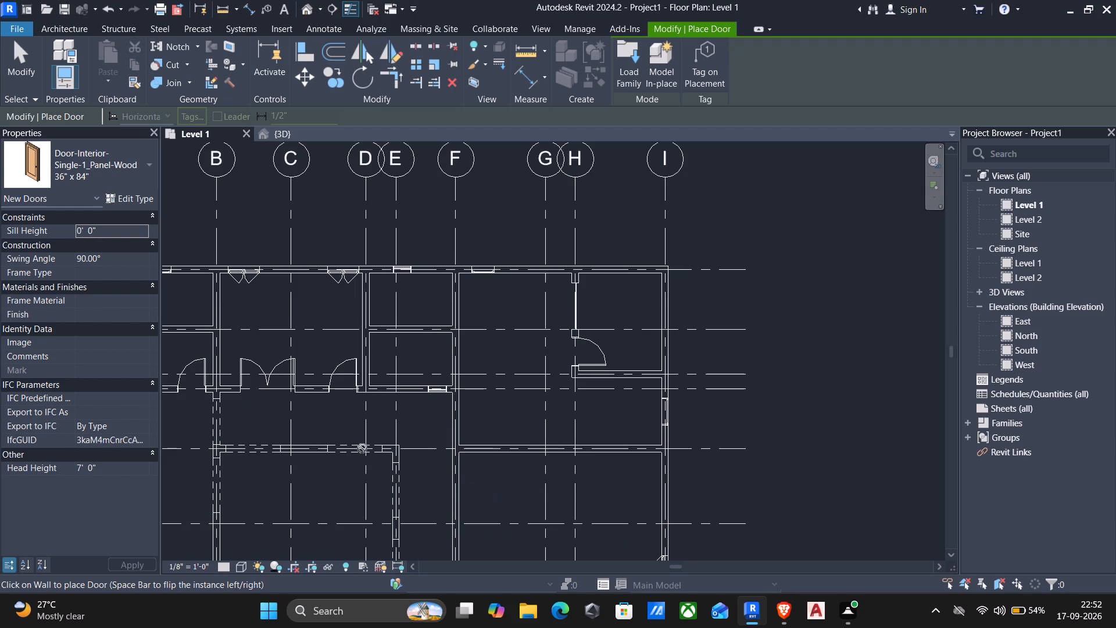
key("Escape")
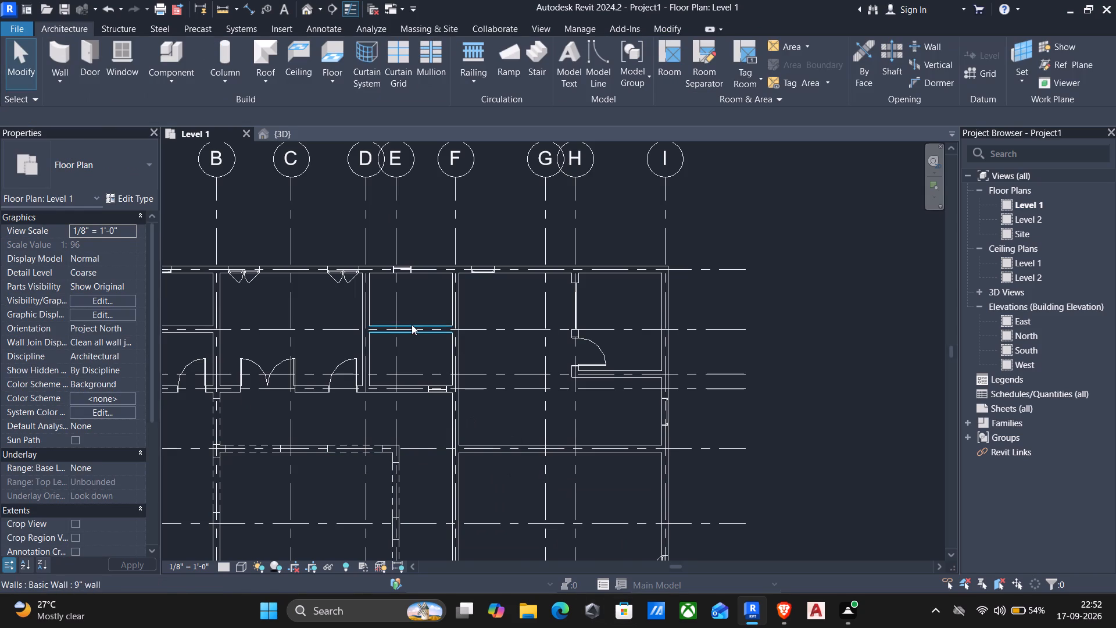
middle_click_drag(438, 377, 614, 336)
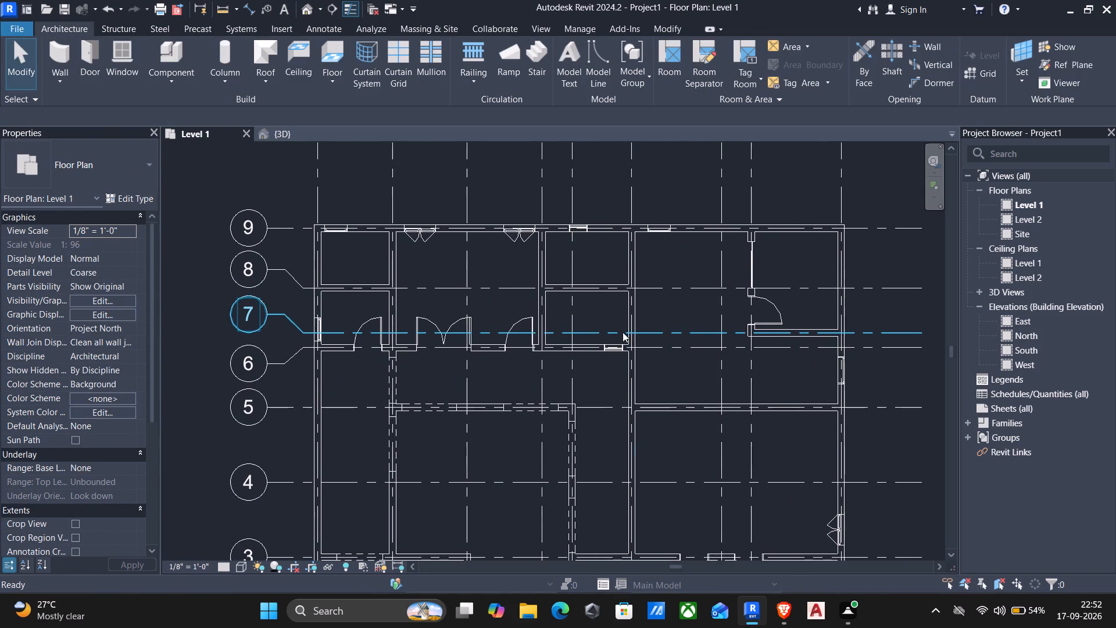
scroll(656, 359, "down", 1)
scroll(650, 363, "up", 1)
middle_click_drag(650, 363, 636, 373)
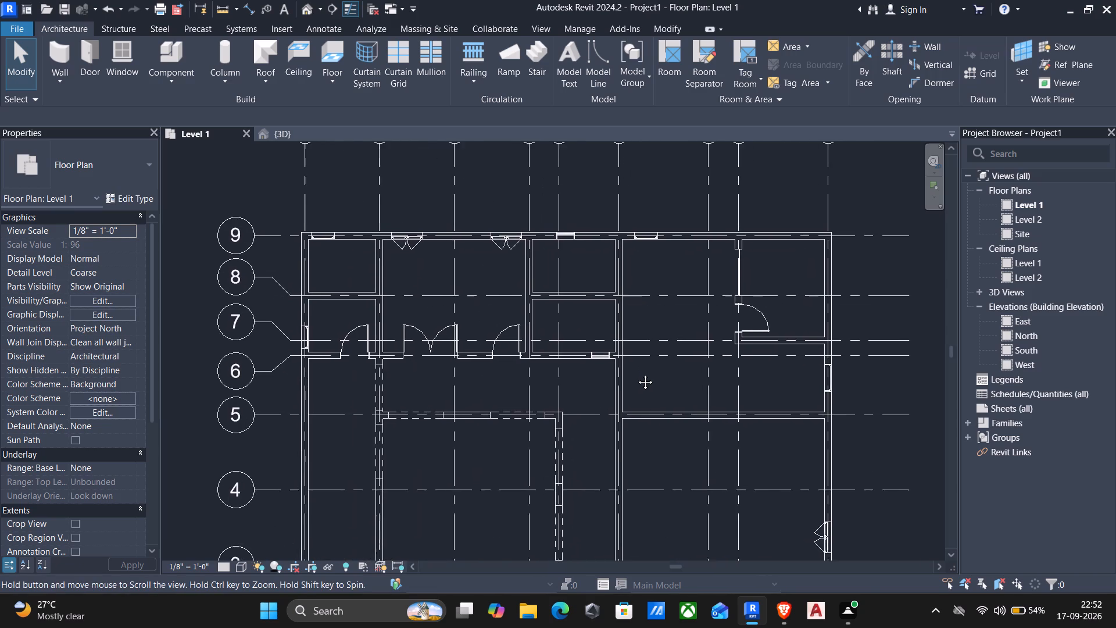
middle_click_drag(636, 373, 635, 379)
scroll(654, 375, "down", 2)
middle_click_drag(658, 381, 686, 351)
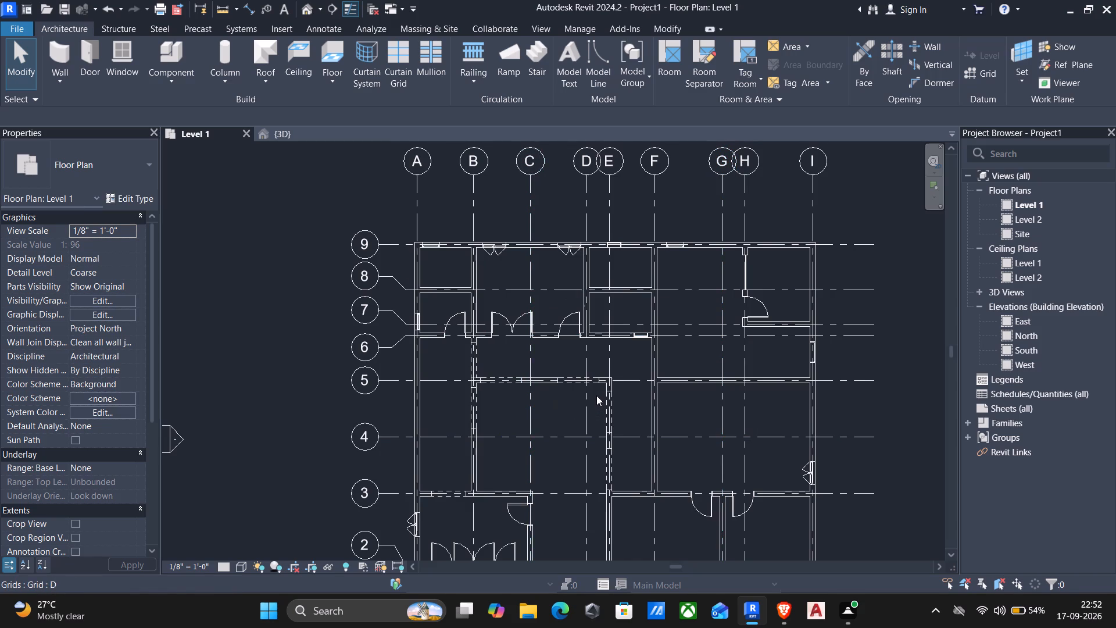
Place a Single-Flush 30" x 84" door in the grid 9 wall just west of grid B, swinging into the northwest room.
scroll(595, 395, "up", 2)
middle_click_drag(579, 367, 596, 390)
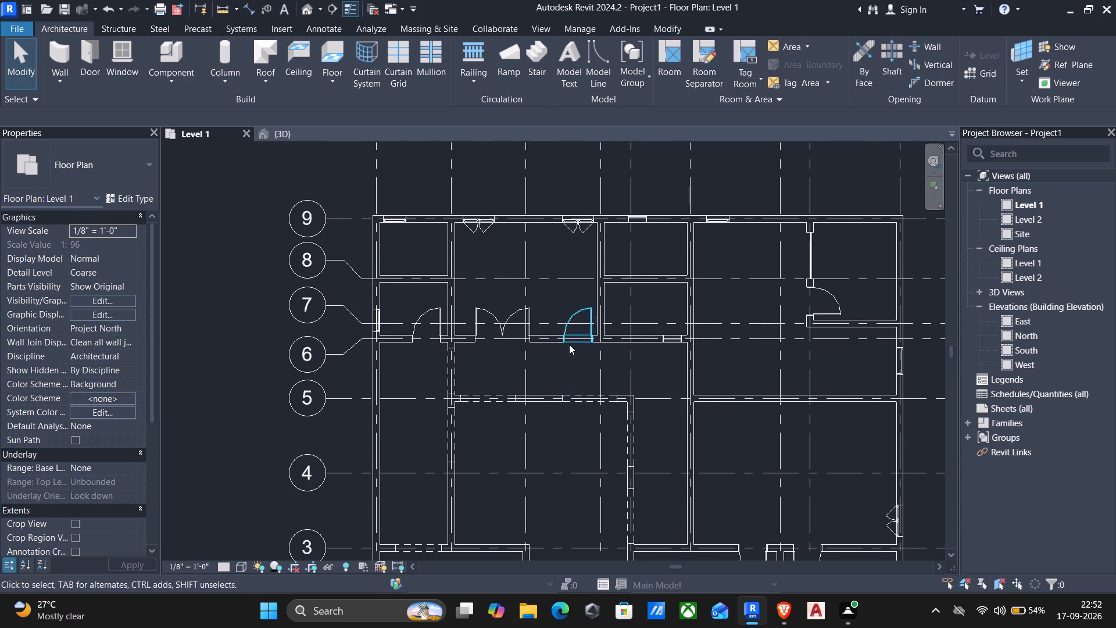
scroll(571, 343, "down", 1)
middle_click_drag(586, 332, 648, 462)
scroll(580, 344, "up", 1)
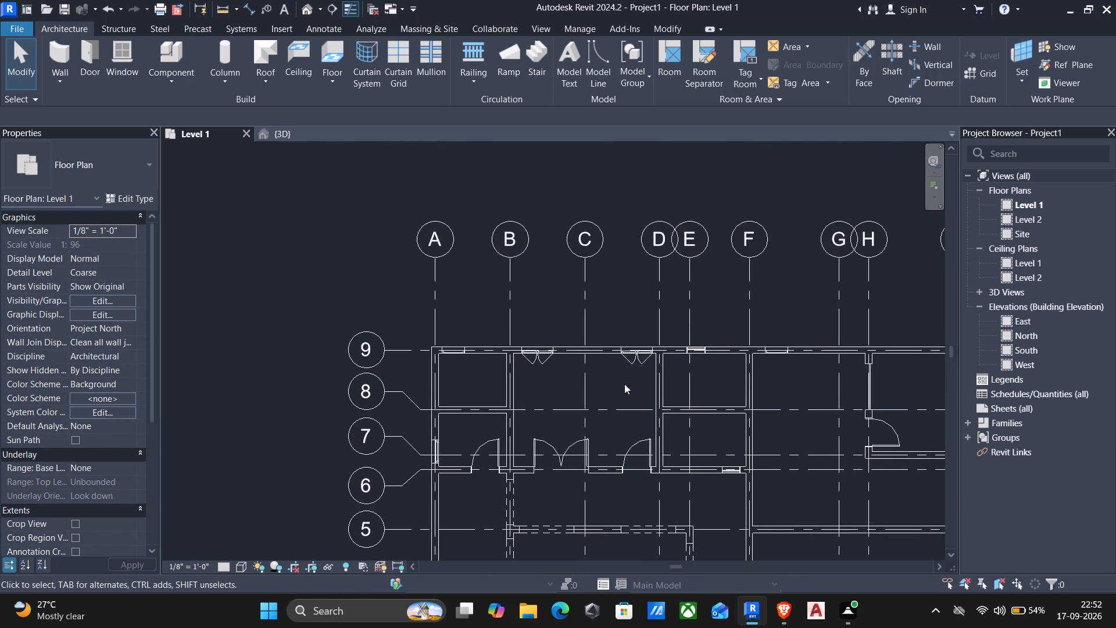
middle_click_drag(624, 384, 533, 332)
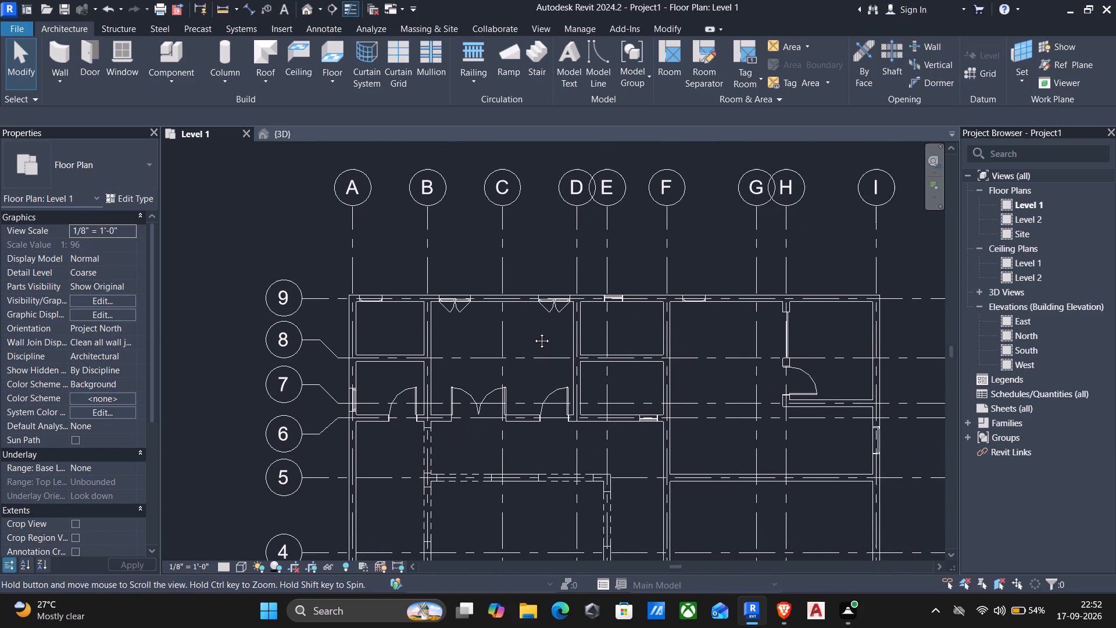
middle_click_drag(533, 332, 535, 340)
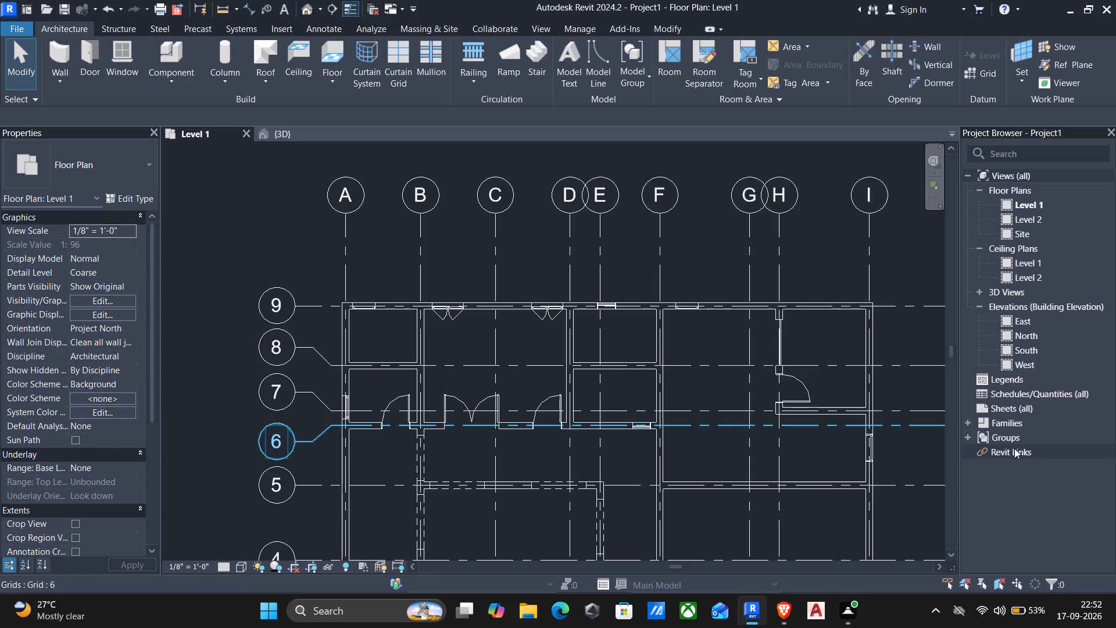
scroll(575, 377, "up", 1)
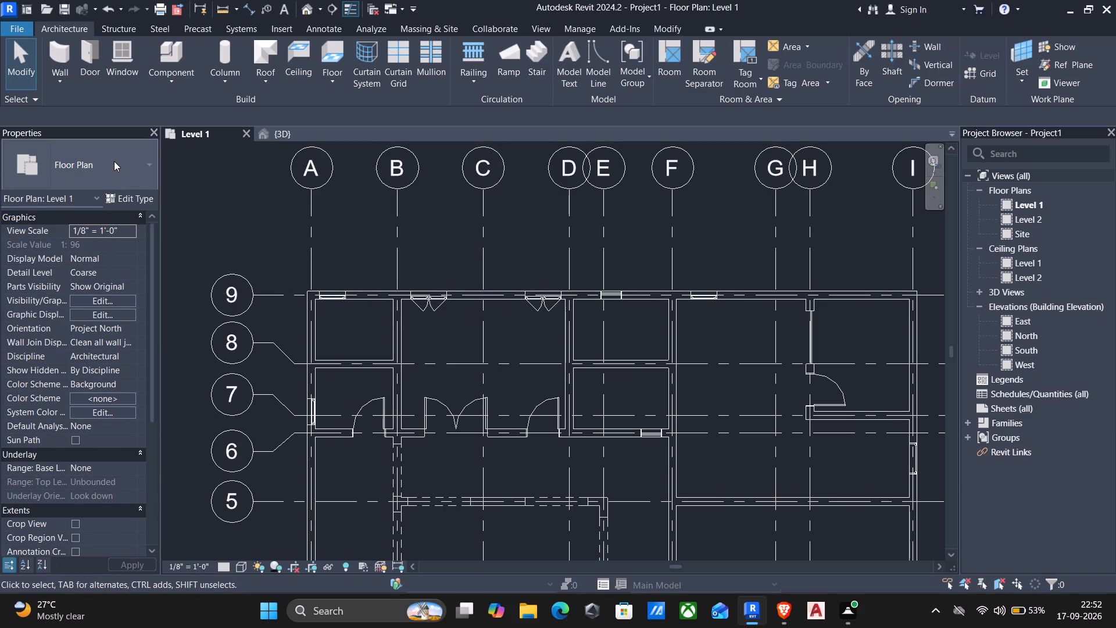
key("d")
key("r")
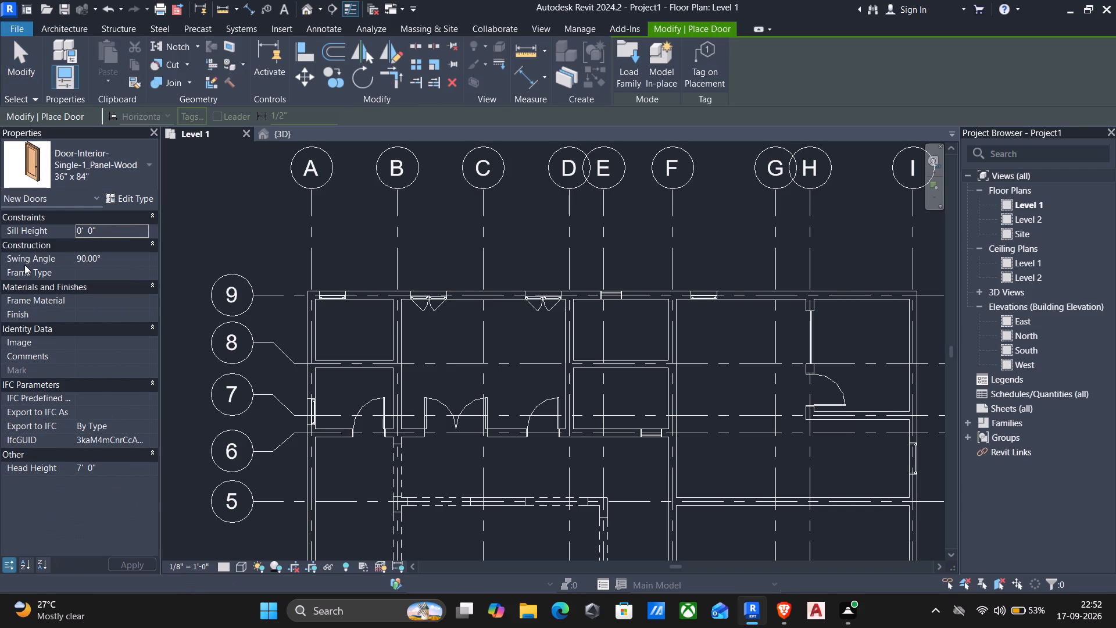
left_click(133, 173)
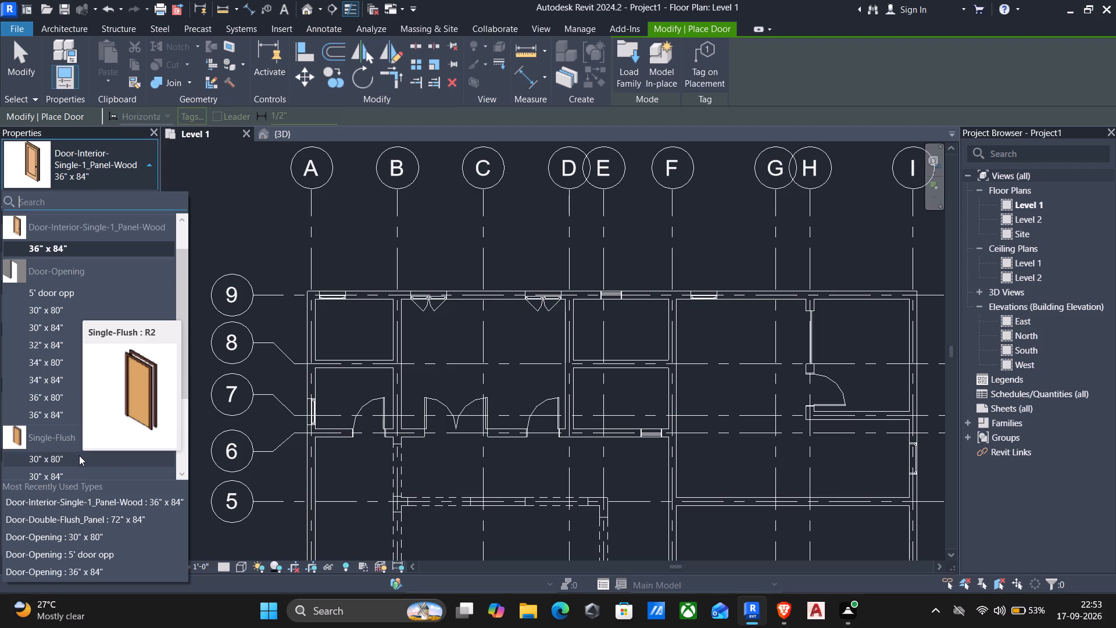
left_click(69, 473)
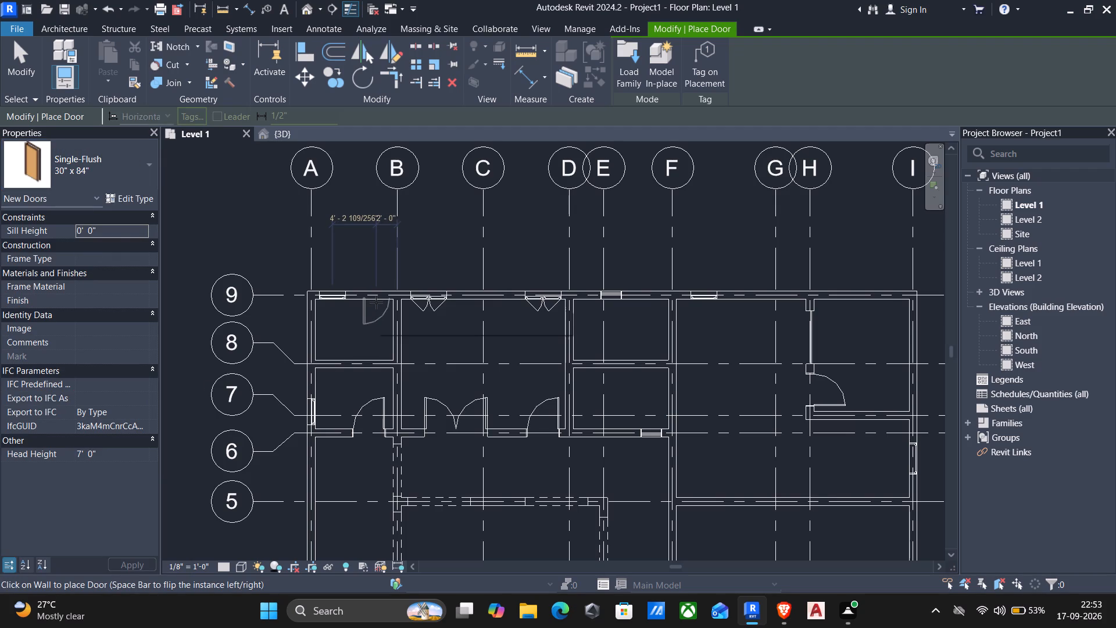
key("space")
left_click(376, 302)
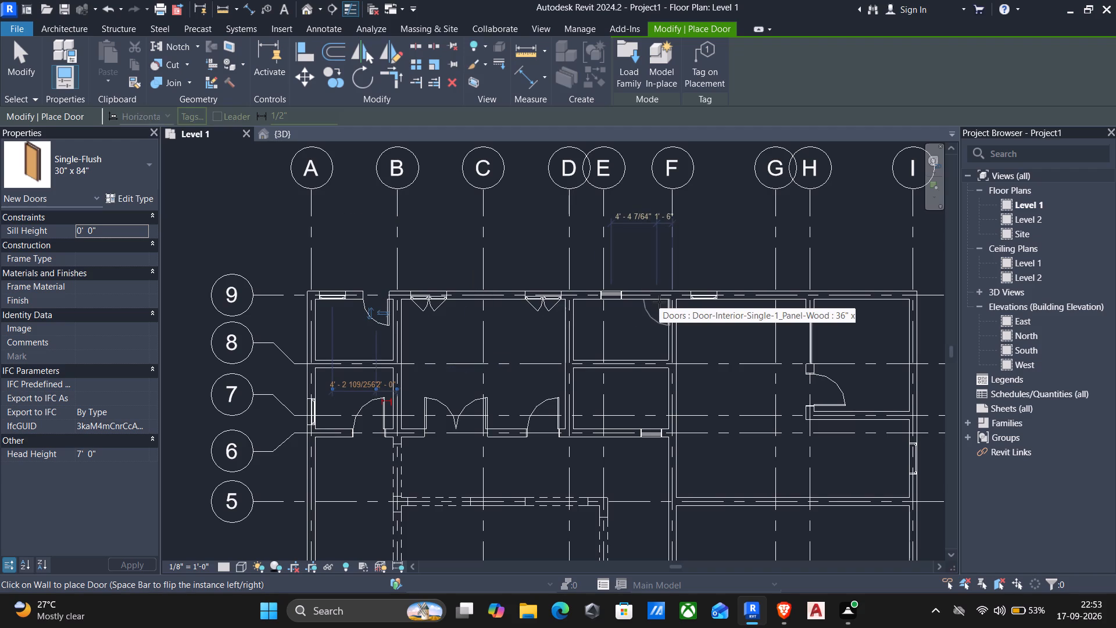
Place two more Single-Flush 30" x 84" doors: one in the grid F wall north of grid 8, one in the grid 6 wall between D and E.
left_click(664, 345)
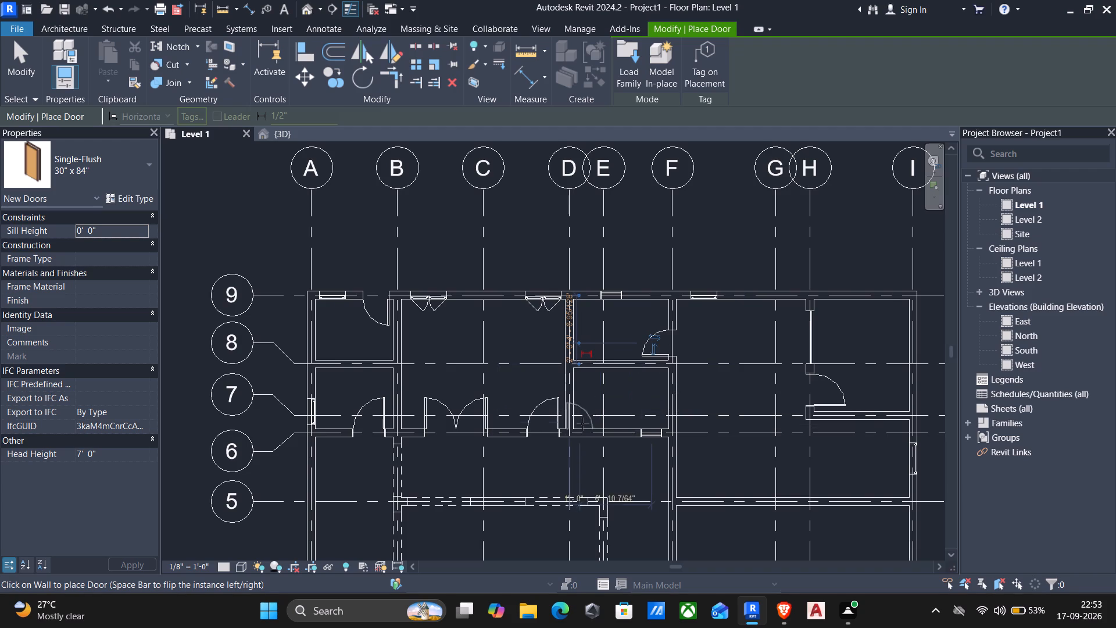
left_click(593, 426)
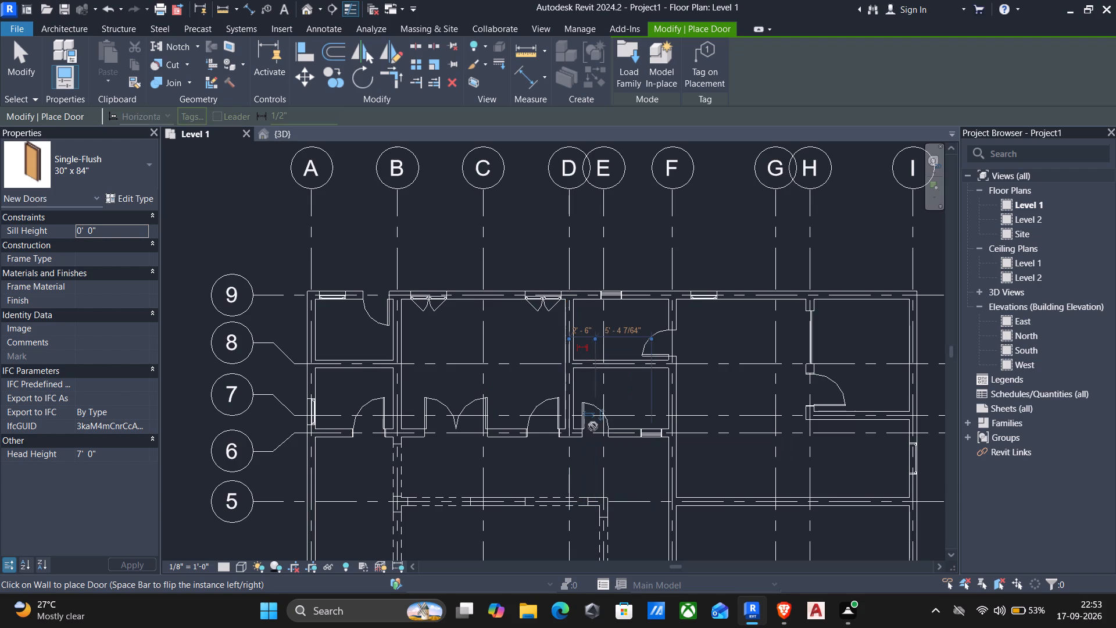
middle_click_drag(656, 458, 655, 458)
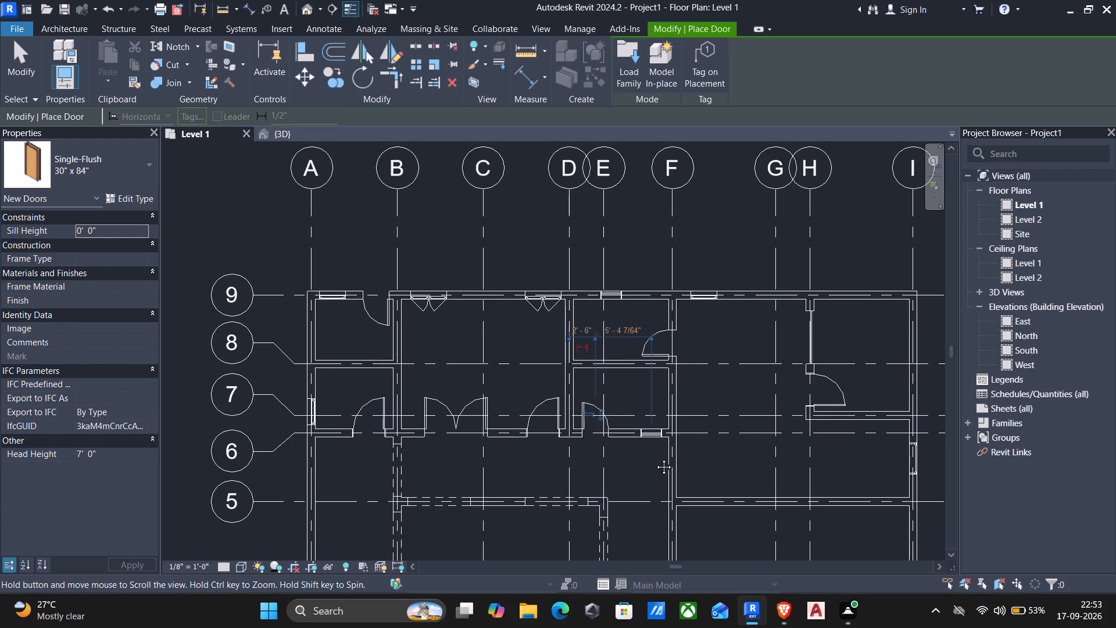
middle_click_drag(655, 458, 639, 433)
key("Escape")
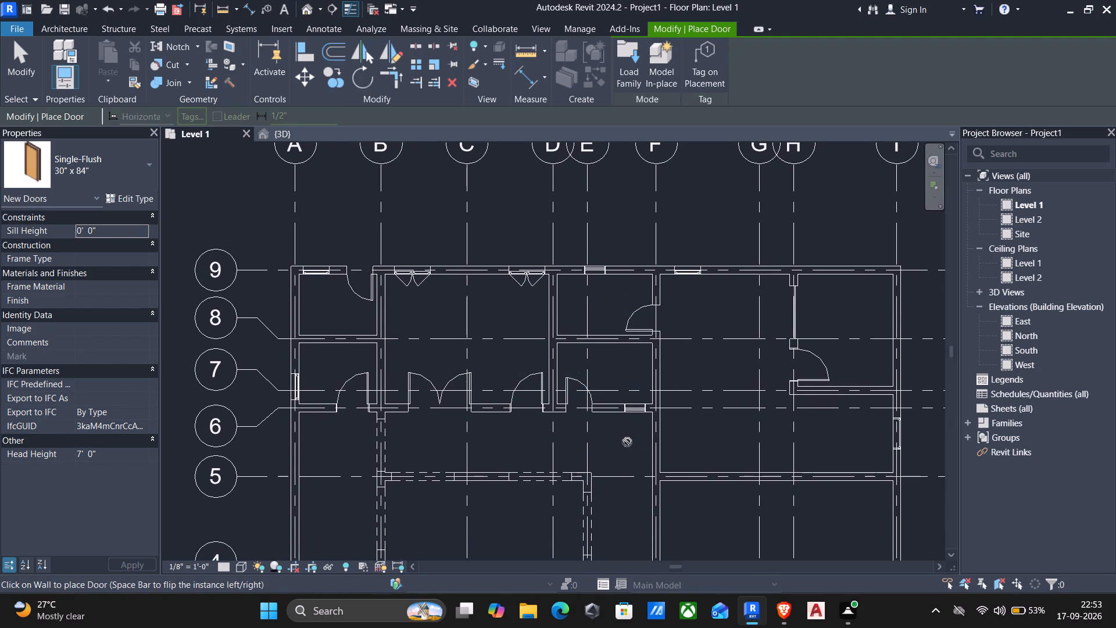
middle_click_drag(626, 442, 616, 378)
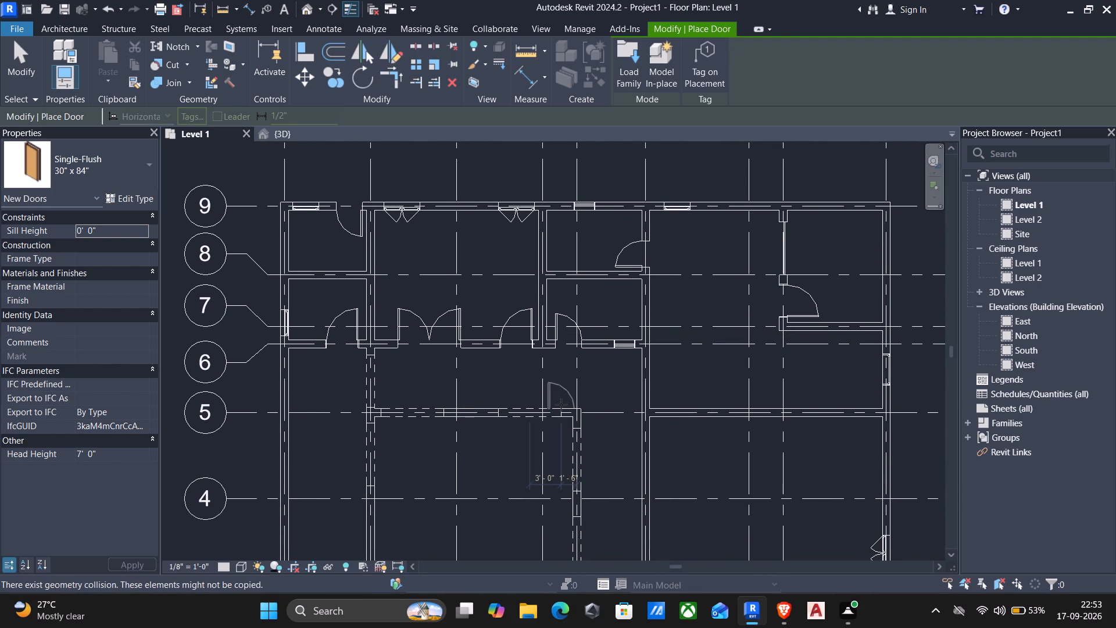
key("Escape")
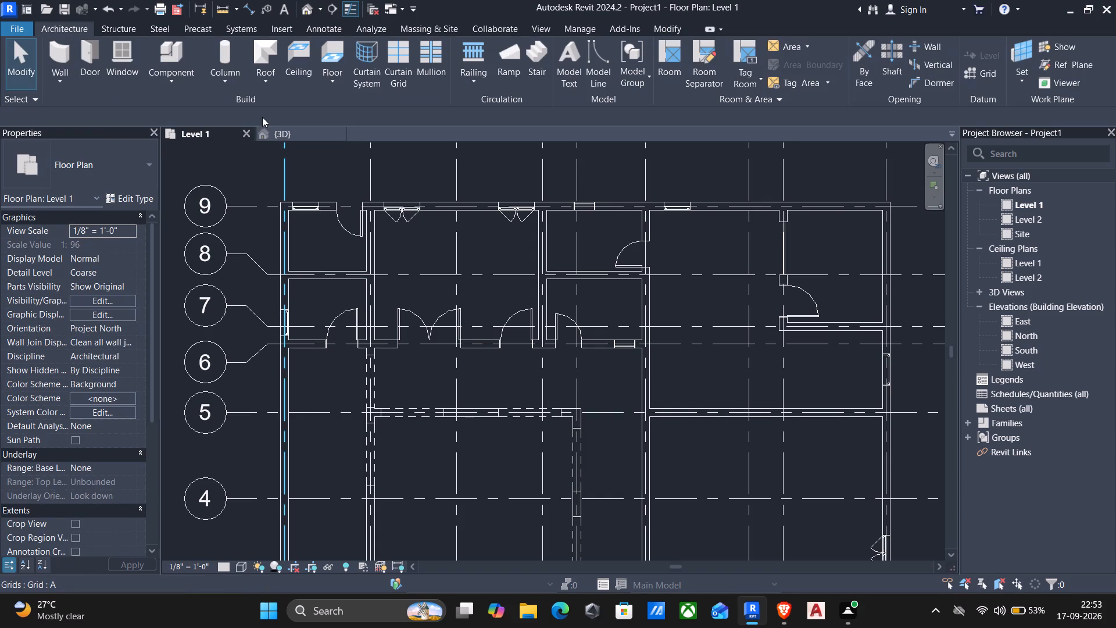
In the 3D view, delete the two 36" x 84" single panel doors flanking the double door in the southwest room's front wall.
left_click(279, 133)
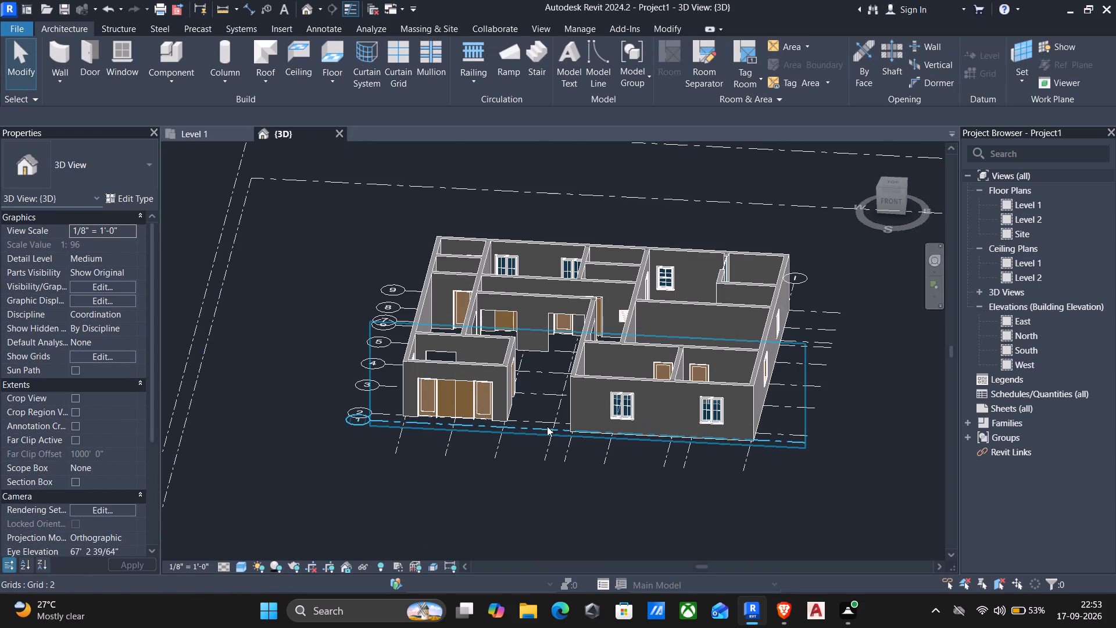
scroll(443, 400, "up", 7)
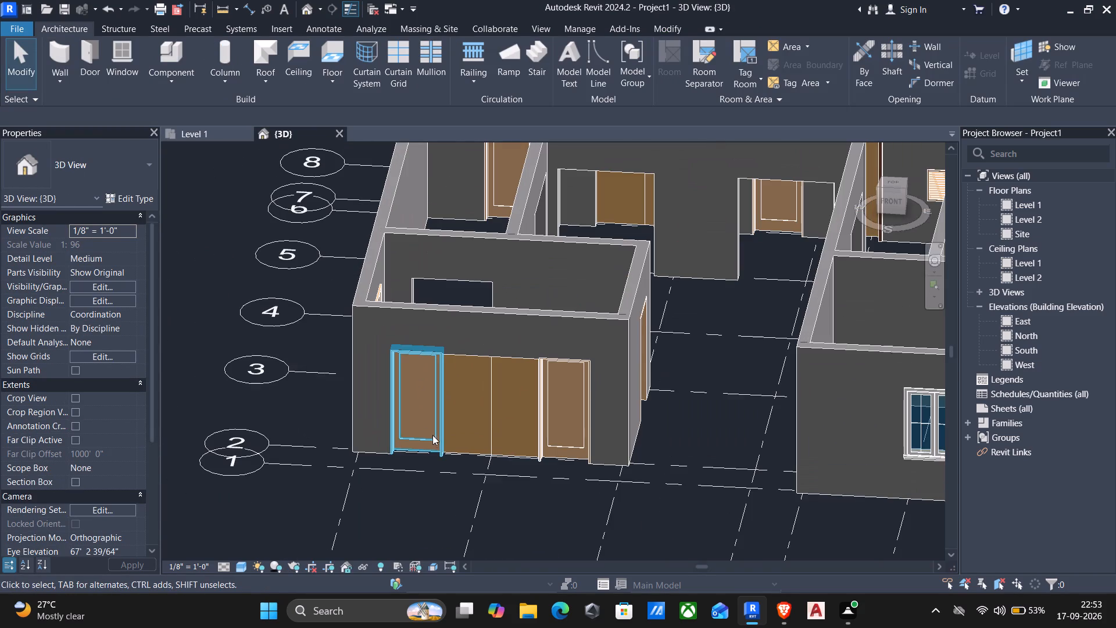
left_click_drag(421, 445, 419, 438)
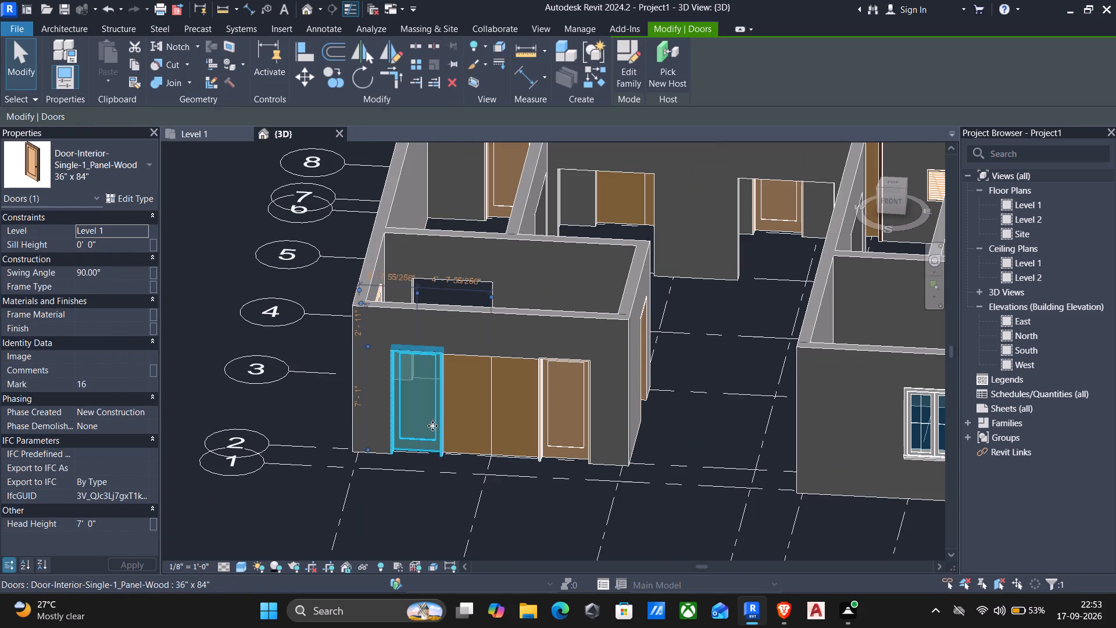
key("Delete")
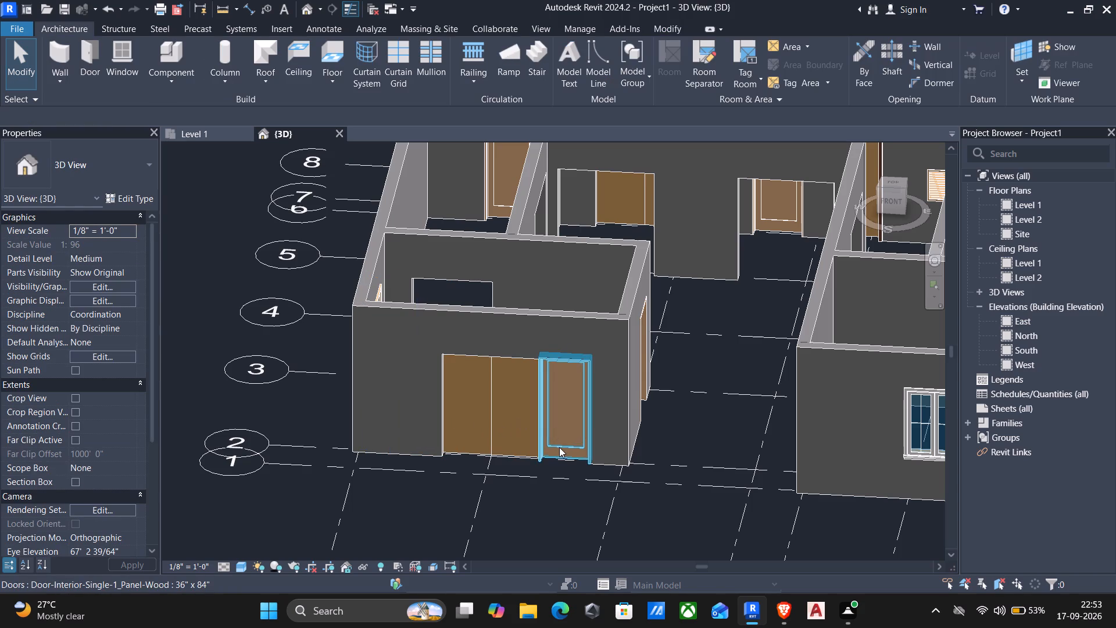
left_click(559, 448)
key("Delete")
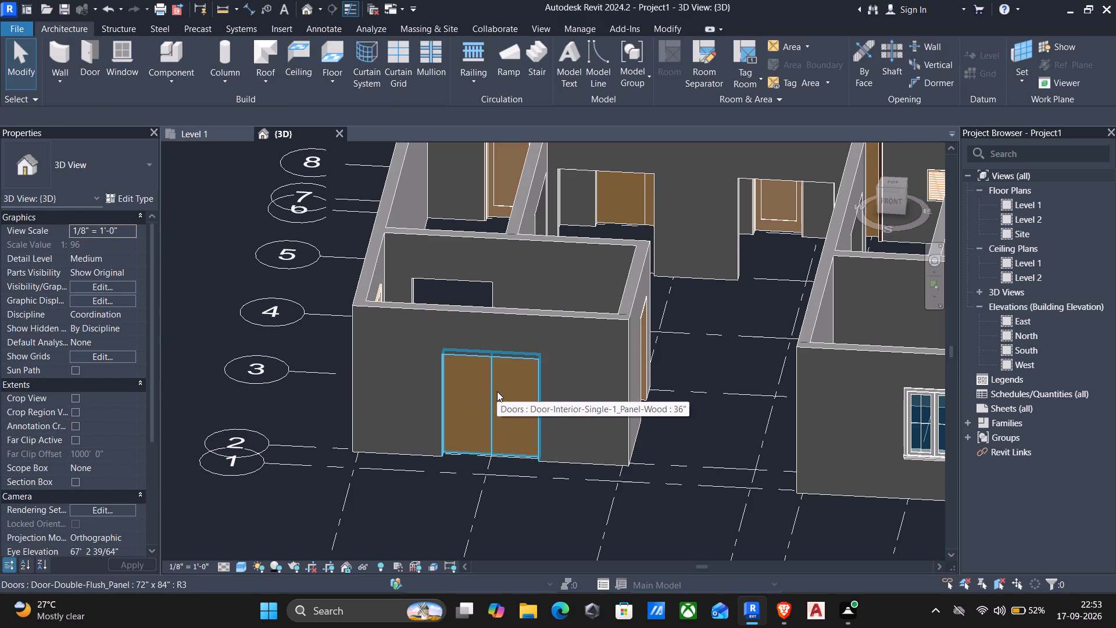
Set the Top Offset of the curtain wall embedded in the grid H wall to -2'.
scroll(495, 400, "down", 2)
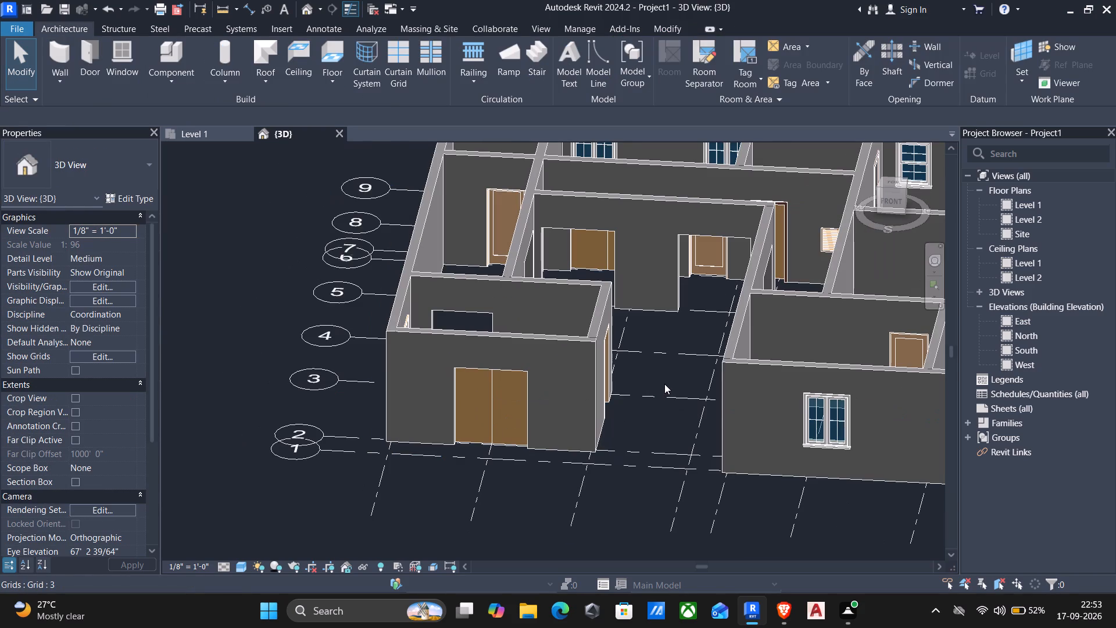
scroll(714, 359, "down", 1)
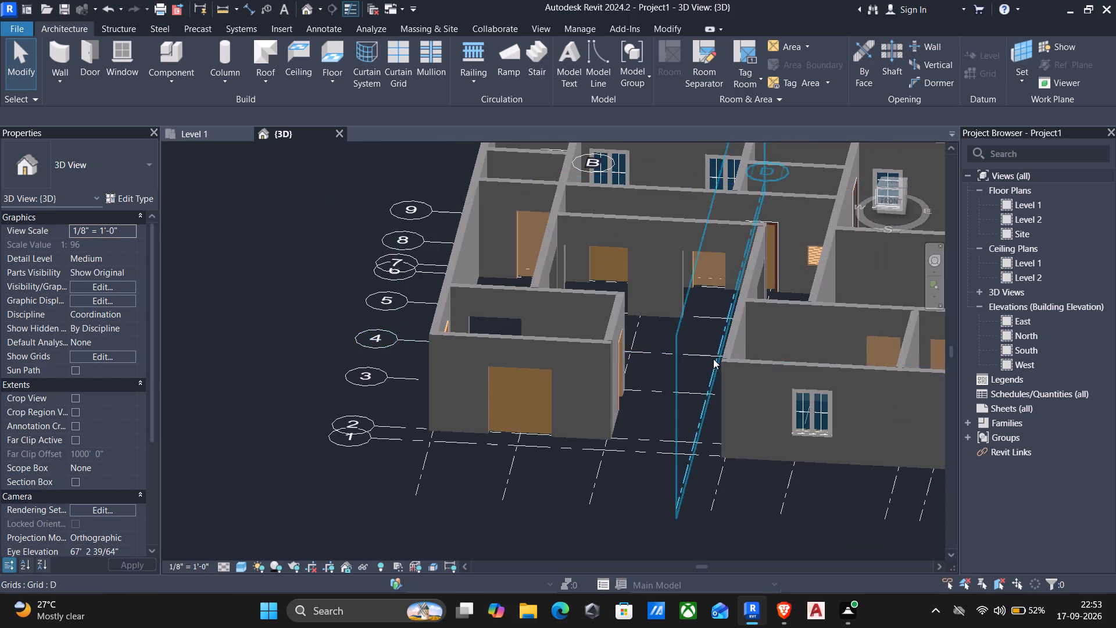
middle_click_drag(705, 338, 792, 402, "shift")
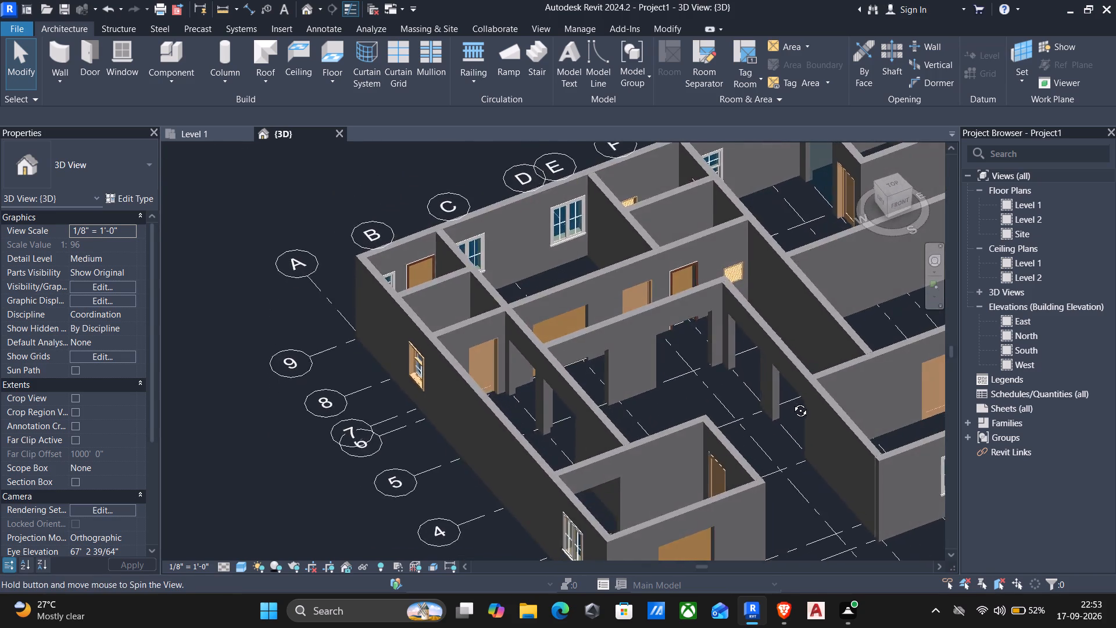
middle_click_drag(792, 402, 829, 365, "shift")
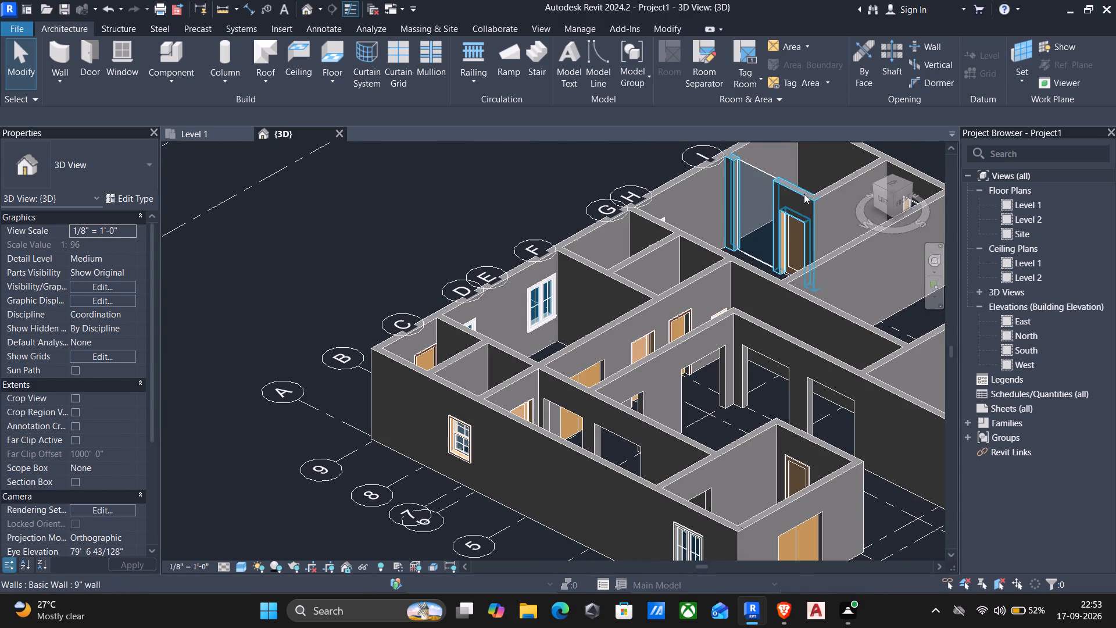
scroll(801, 196, "up", 4)
middle_click_drag(789, 173, 784, 282)
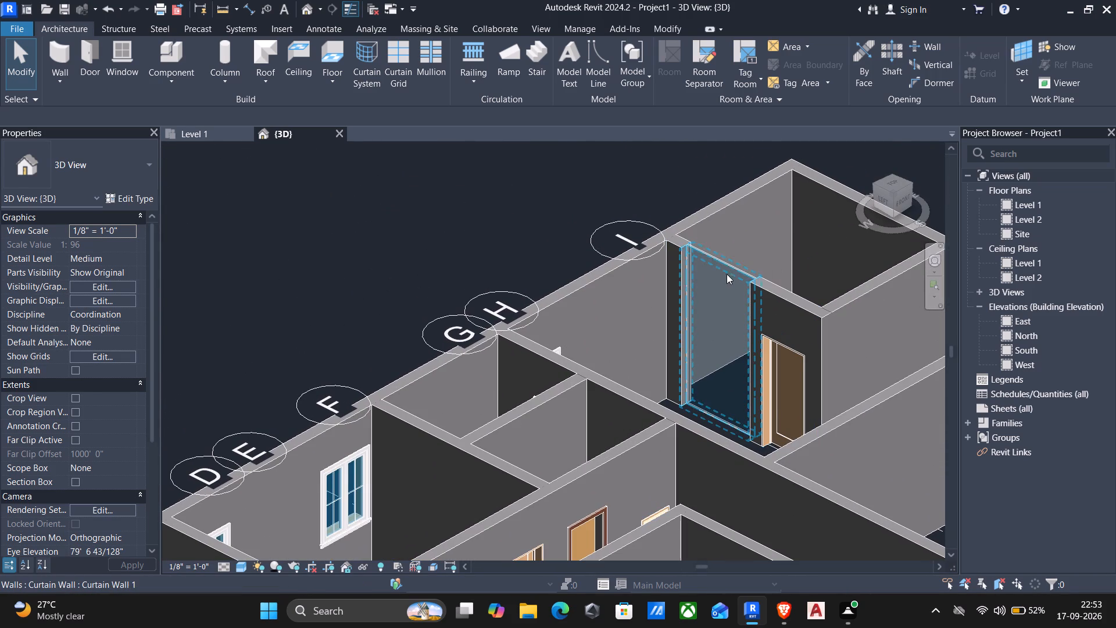
left_click(724, 274)
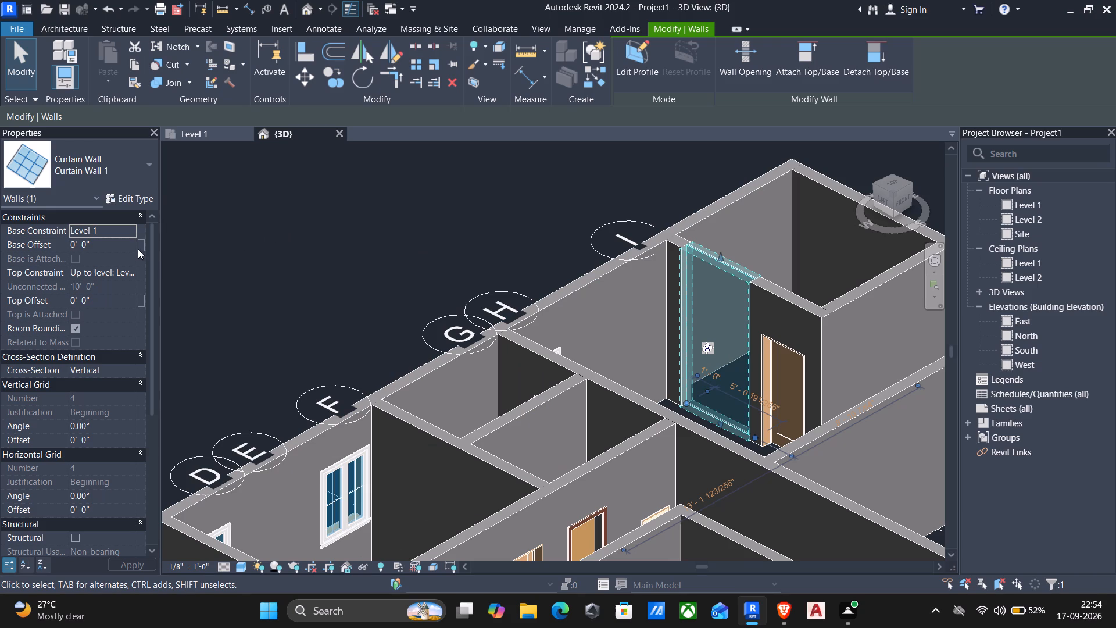
left_click(105, 295)
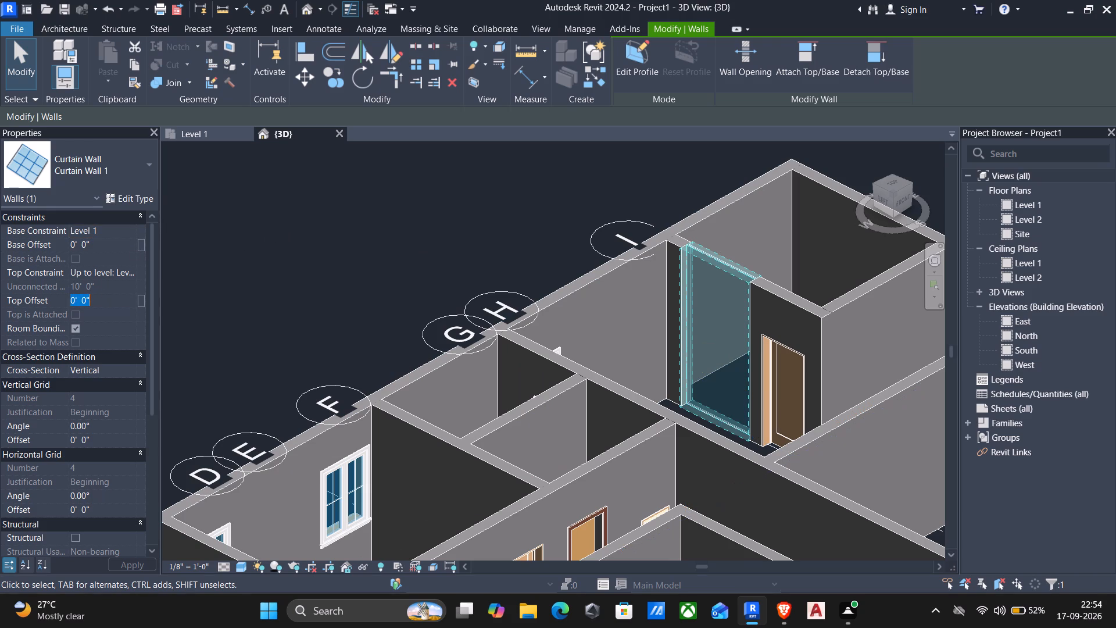
type("-2'")
key("Return")
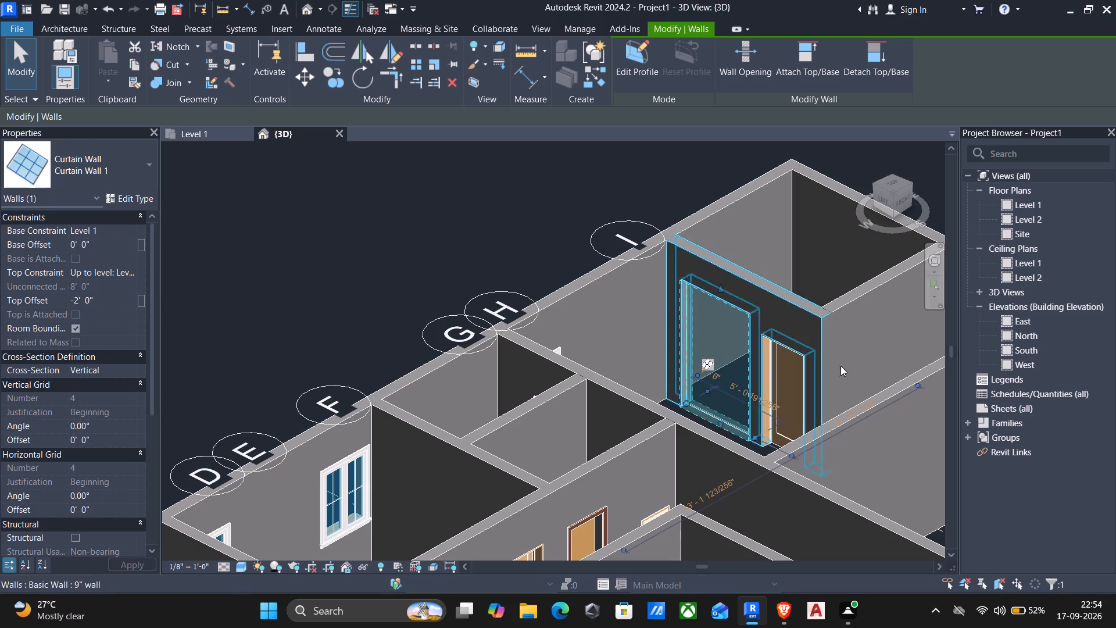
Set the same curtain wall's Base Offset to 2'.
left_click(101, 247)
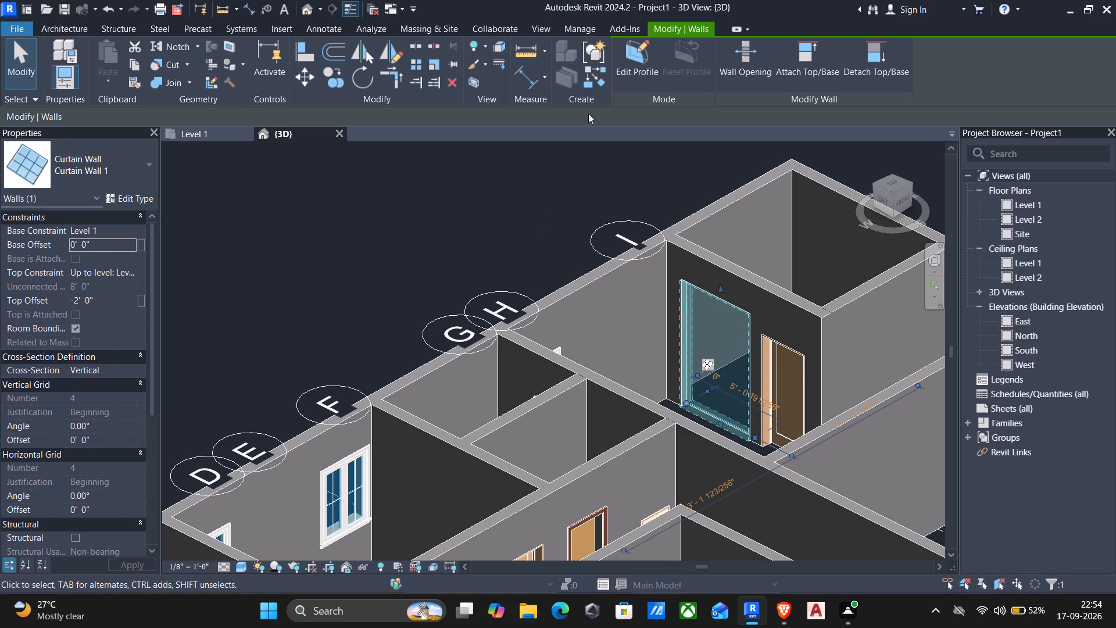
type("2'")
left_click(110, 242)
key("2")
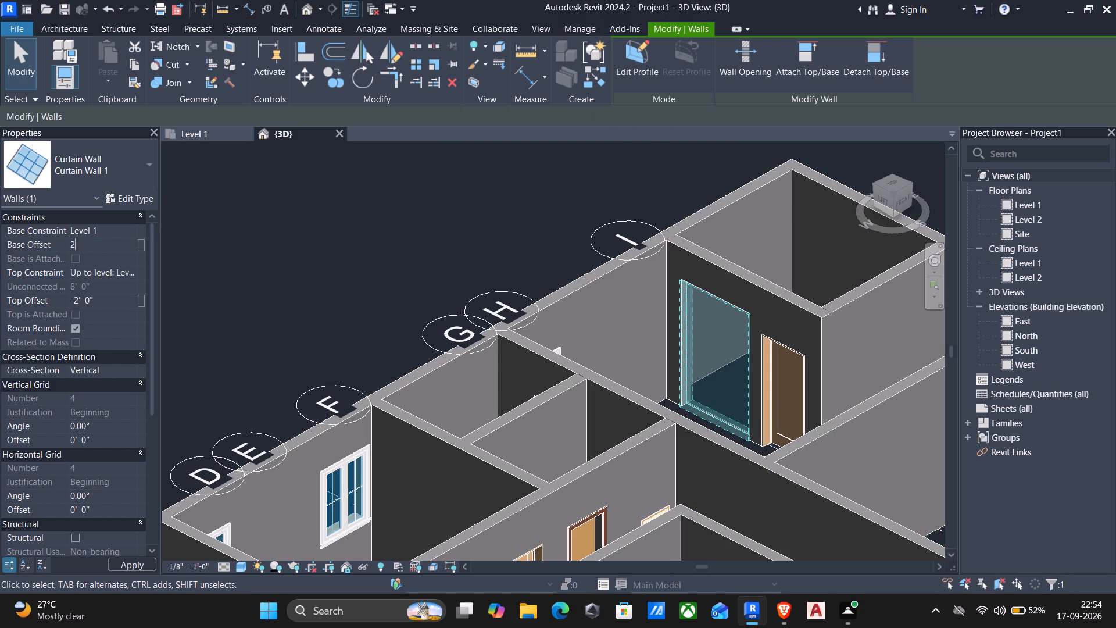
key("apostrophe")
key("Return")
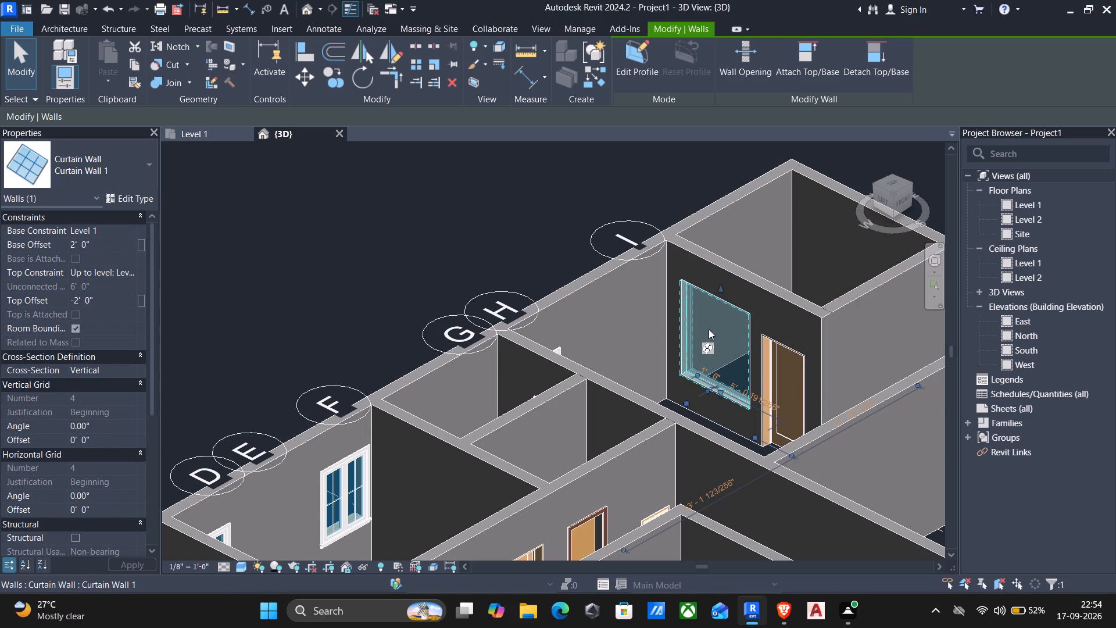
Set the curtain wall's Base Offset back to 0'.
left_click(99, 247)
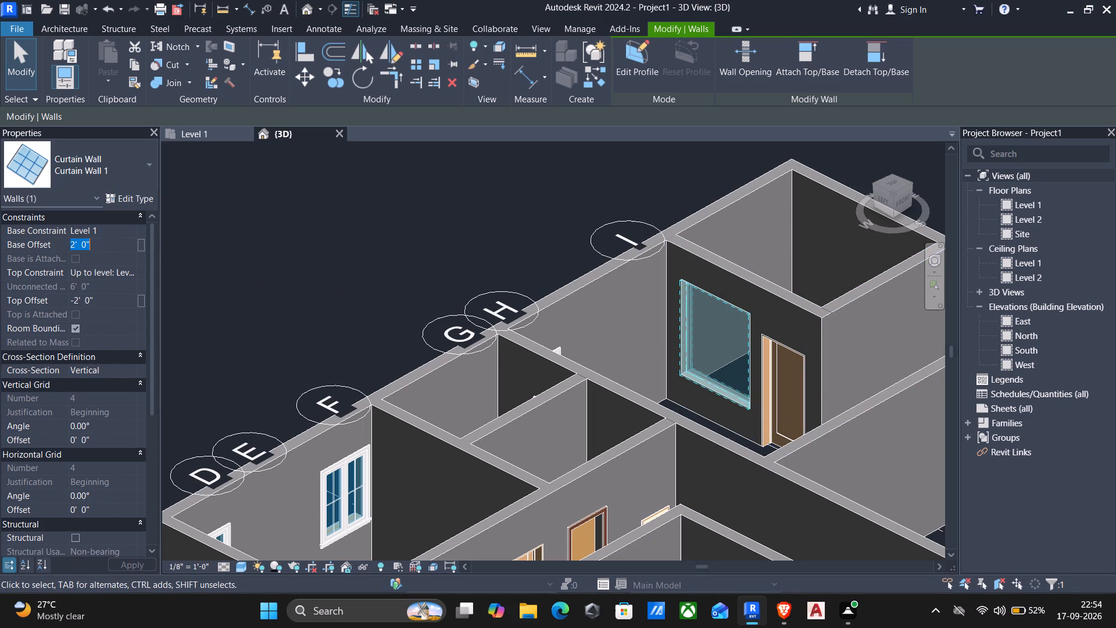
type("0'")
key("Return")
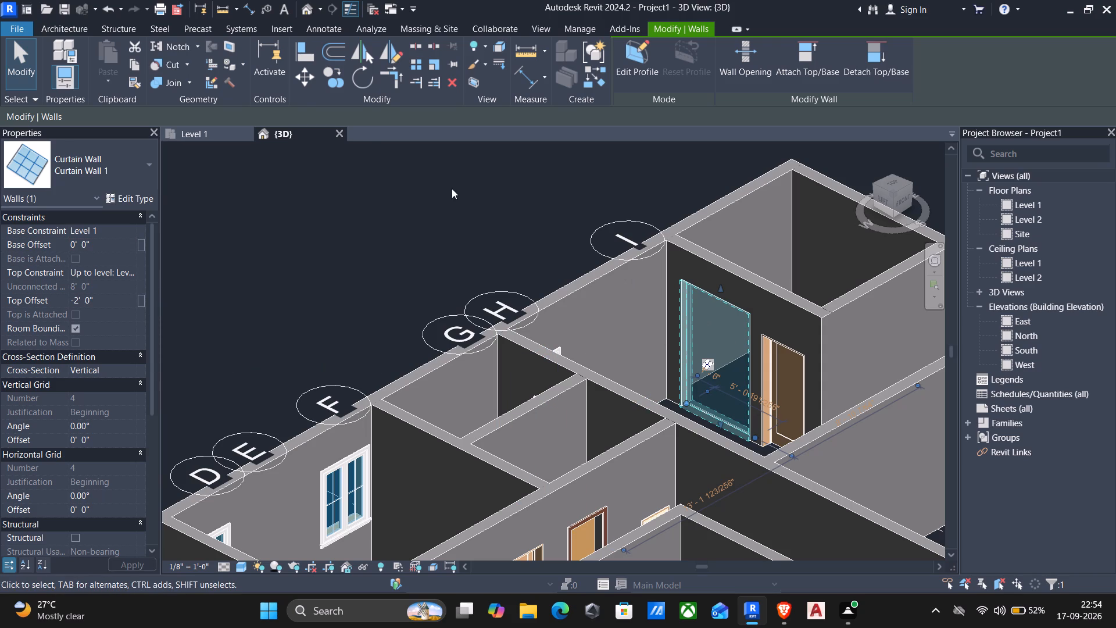
Start the Curtain Grid command to divide the curtain wall in the grid H wall.
left_click(81, 30)
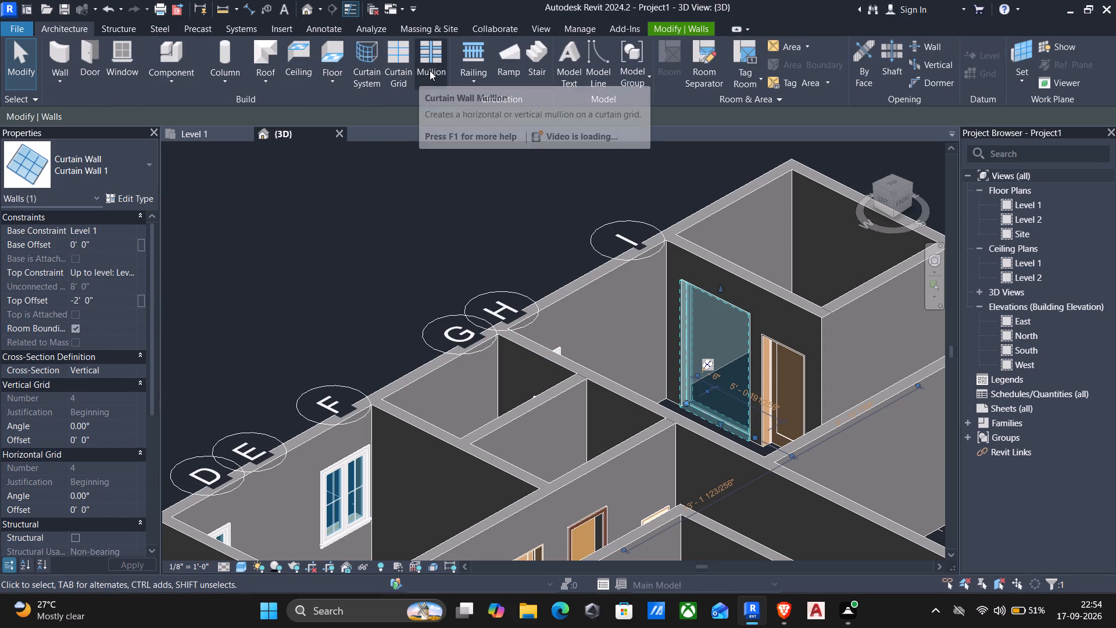
left_click(406, 63)
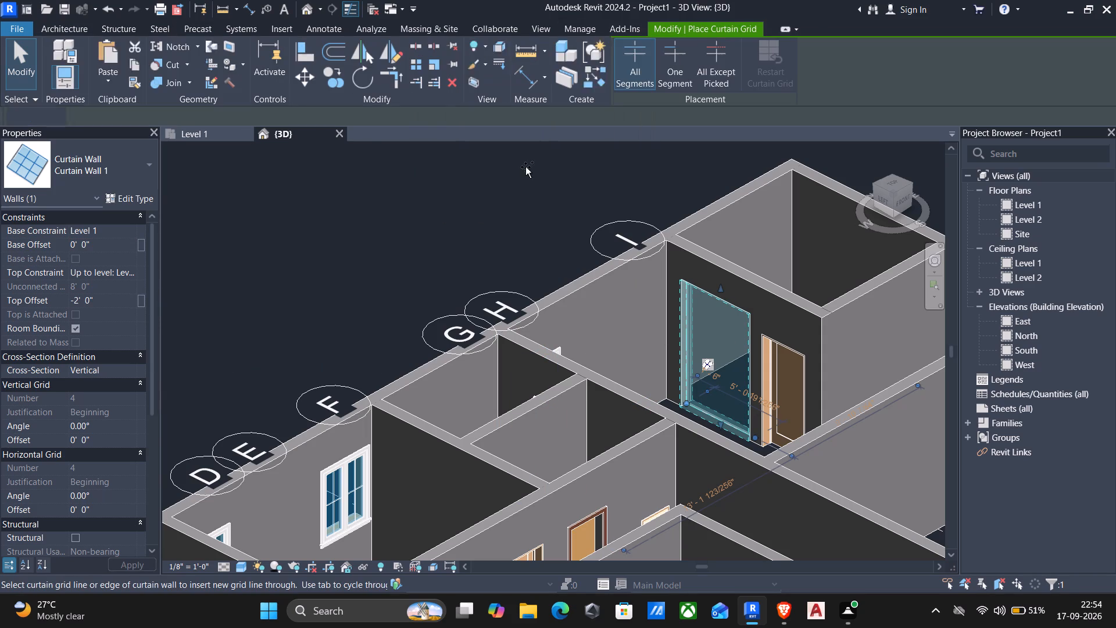
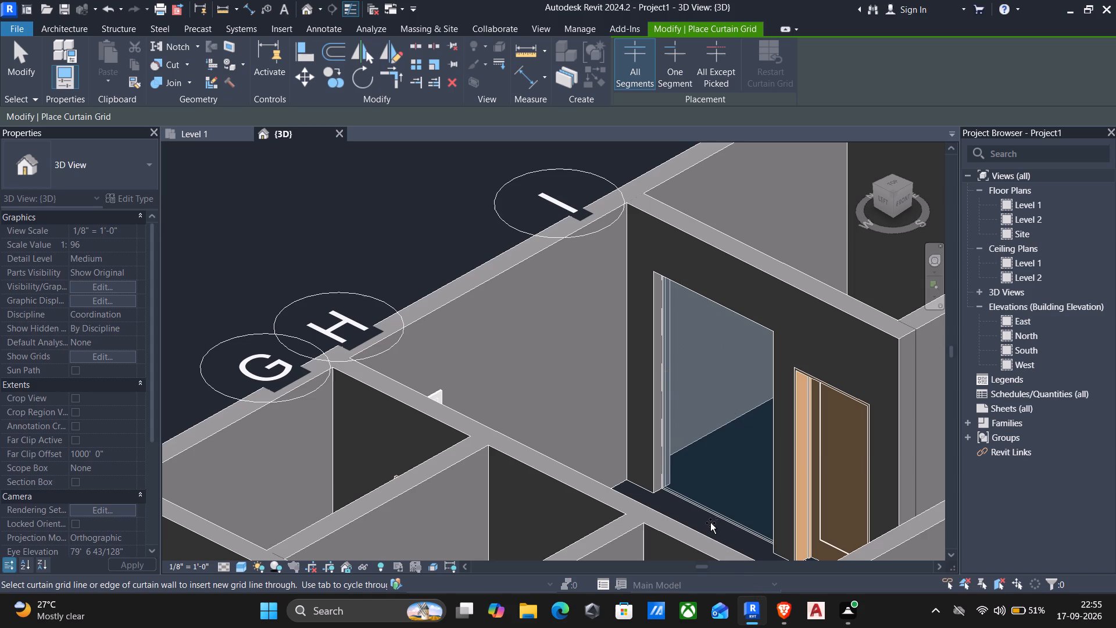
Place two vertical grid lines on the curtain wall in the grid H wall, dividing it into three panels about 1'-8 1/4" wide.
left_click(700, 511)
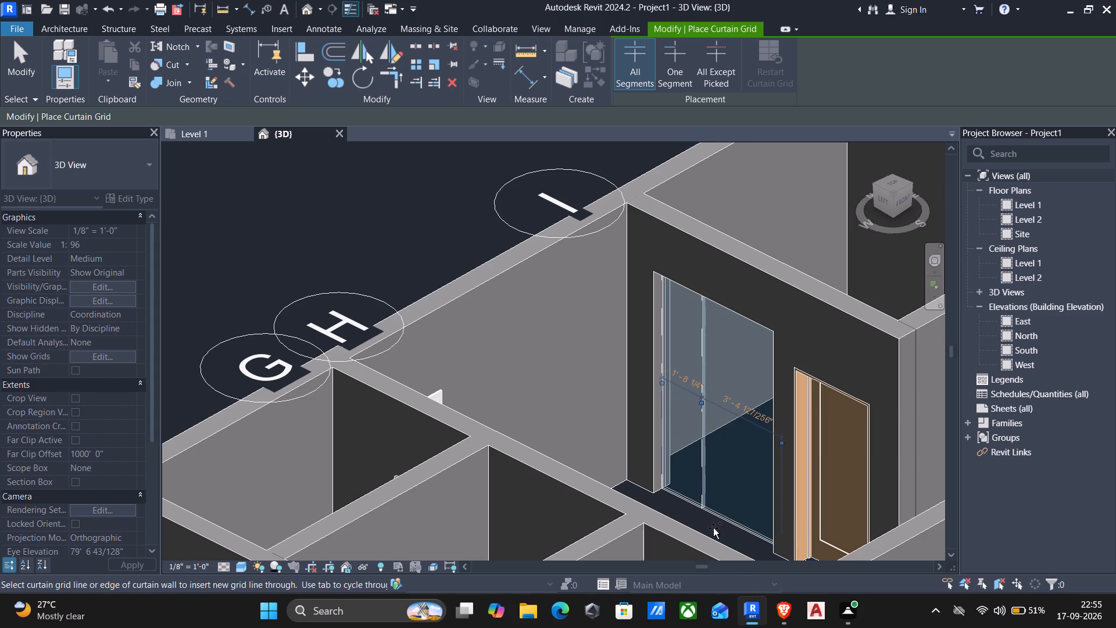
left_click(736, 527)
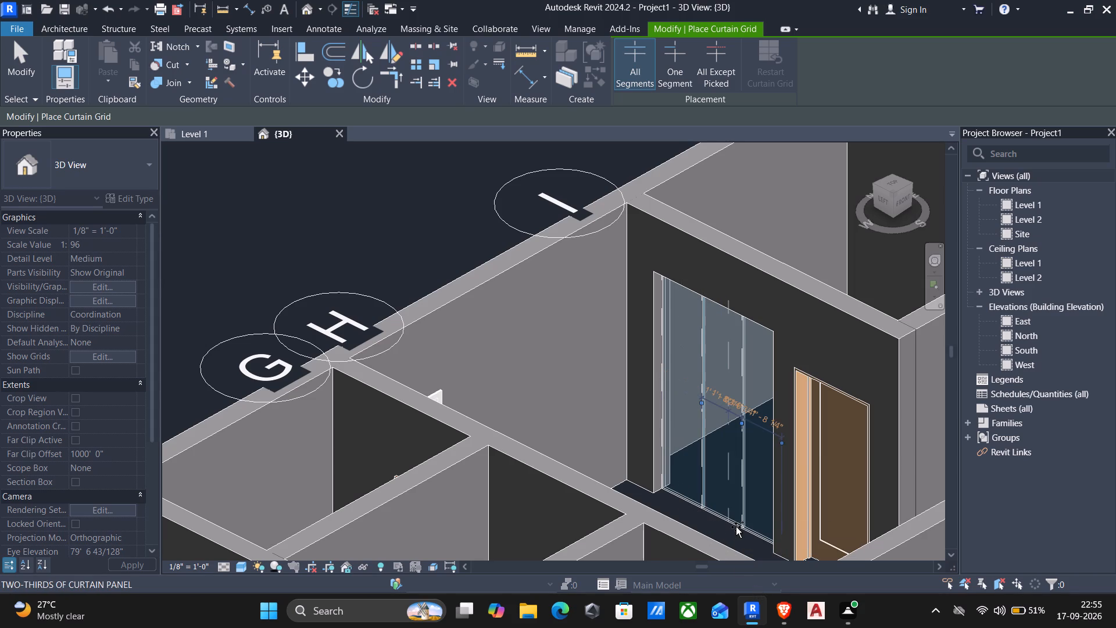
key("Escape")
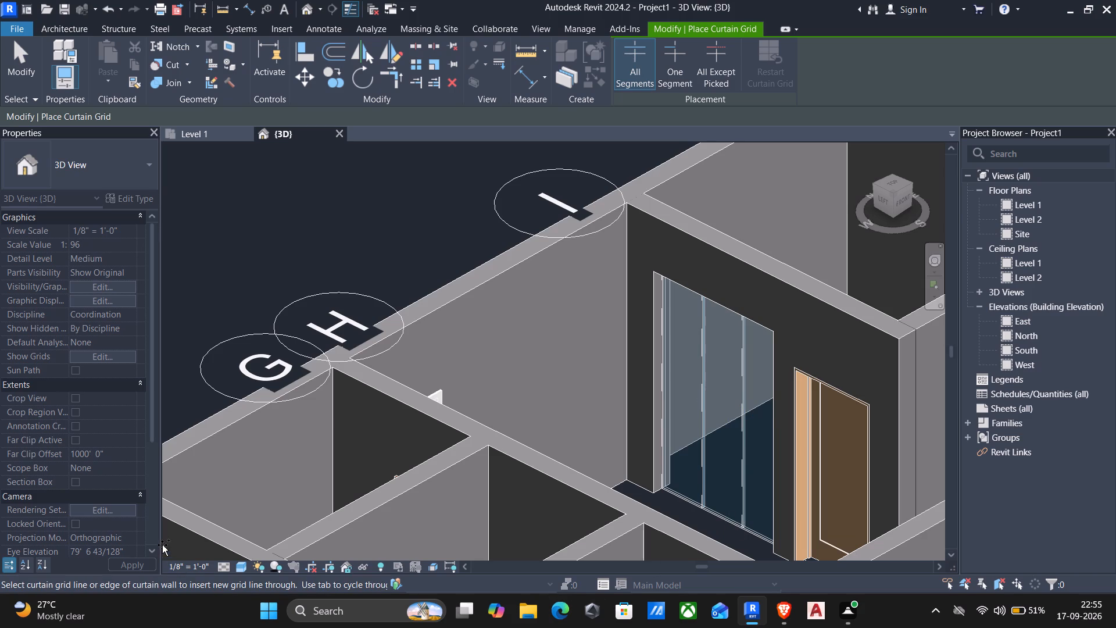
key("Escape")
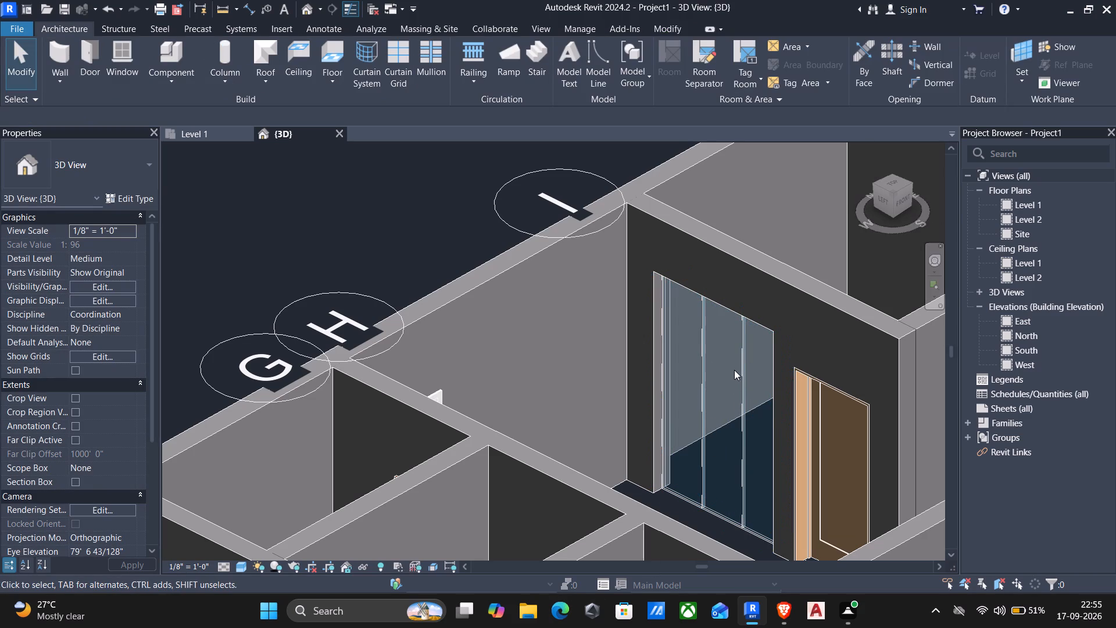
Check the spacing of the two vertical grid lines on the grid H curtain wall.
left_click(740, 381)
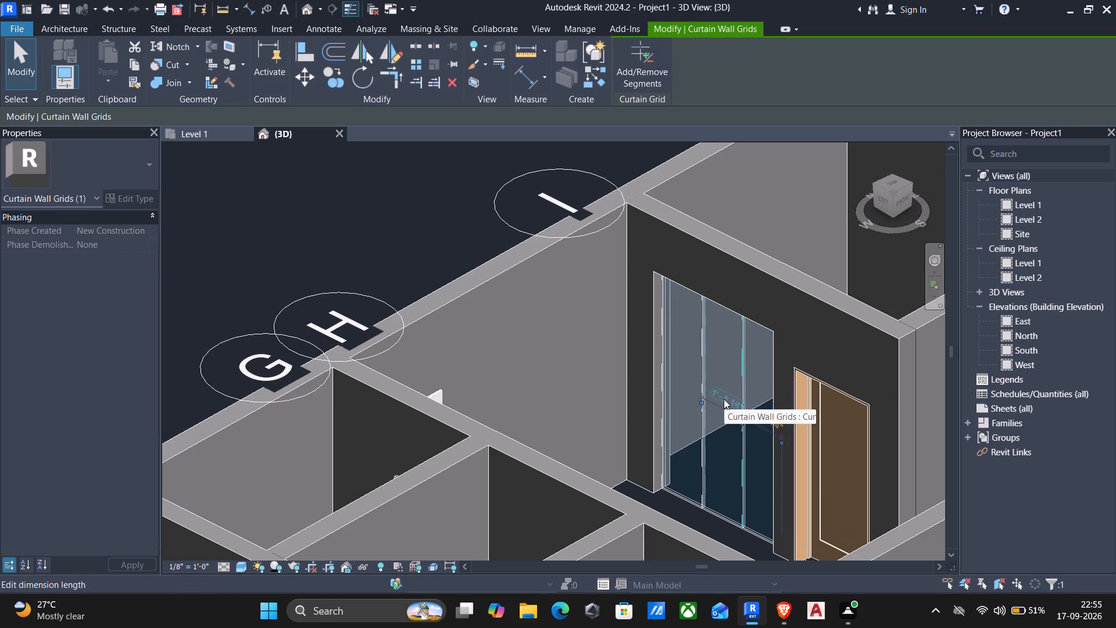
scroll(720, 404, "up", 5)
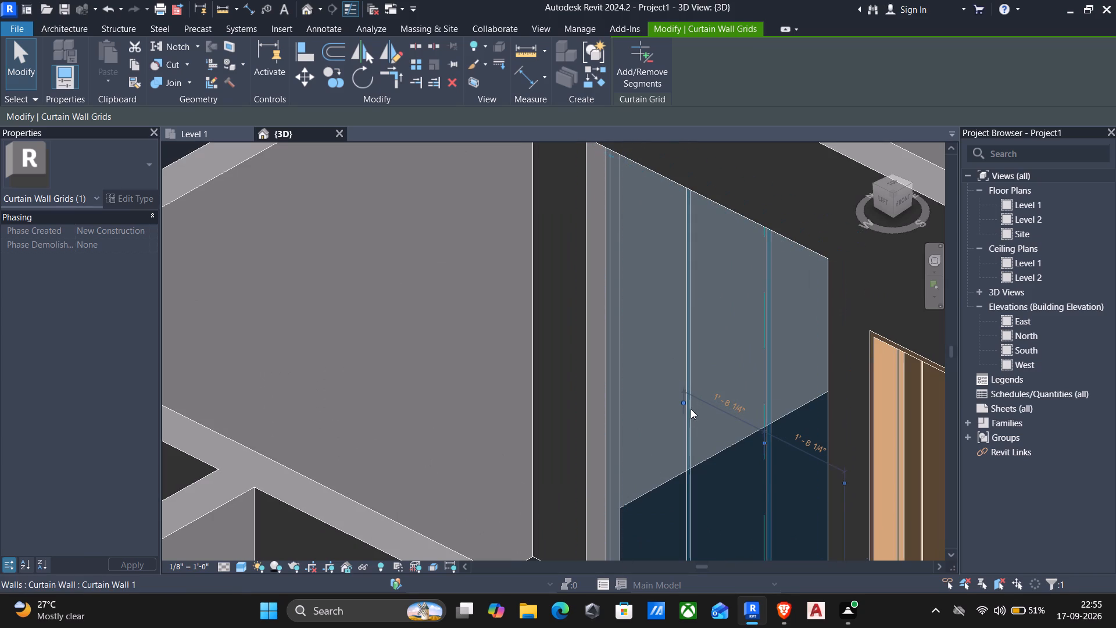
left_click(689, 408)
scroll(629, 381, "down", 3)
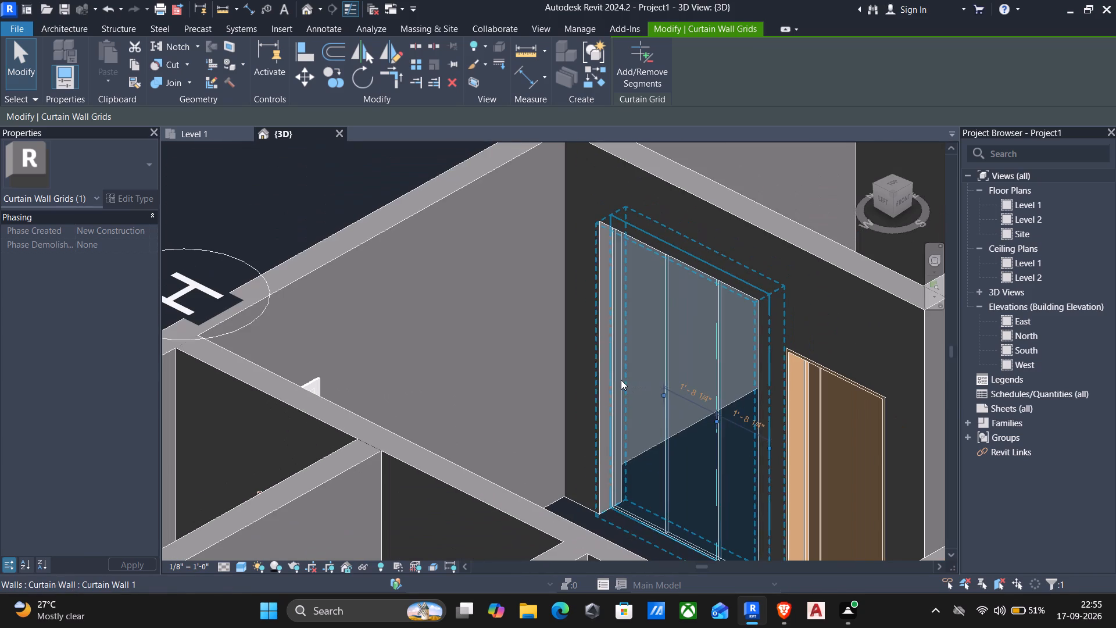
left_click(621, 380)
key("Escape")
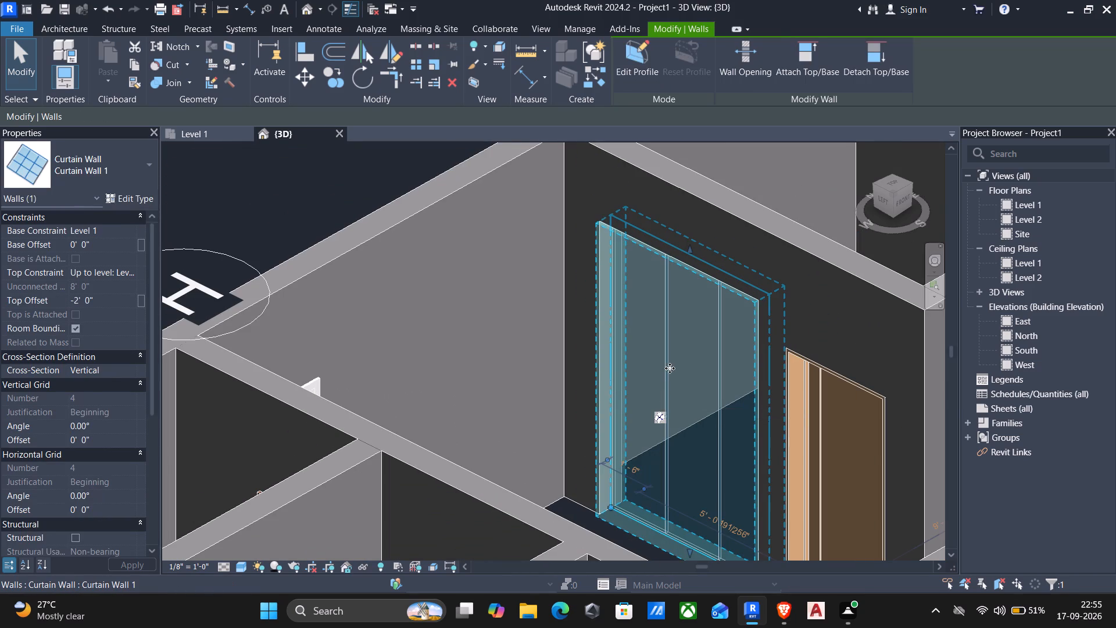
left_click(664, 366)
scroll(635, 371, "up", 4)
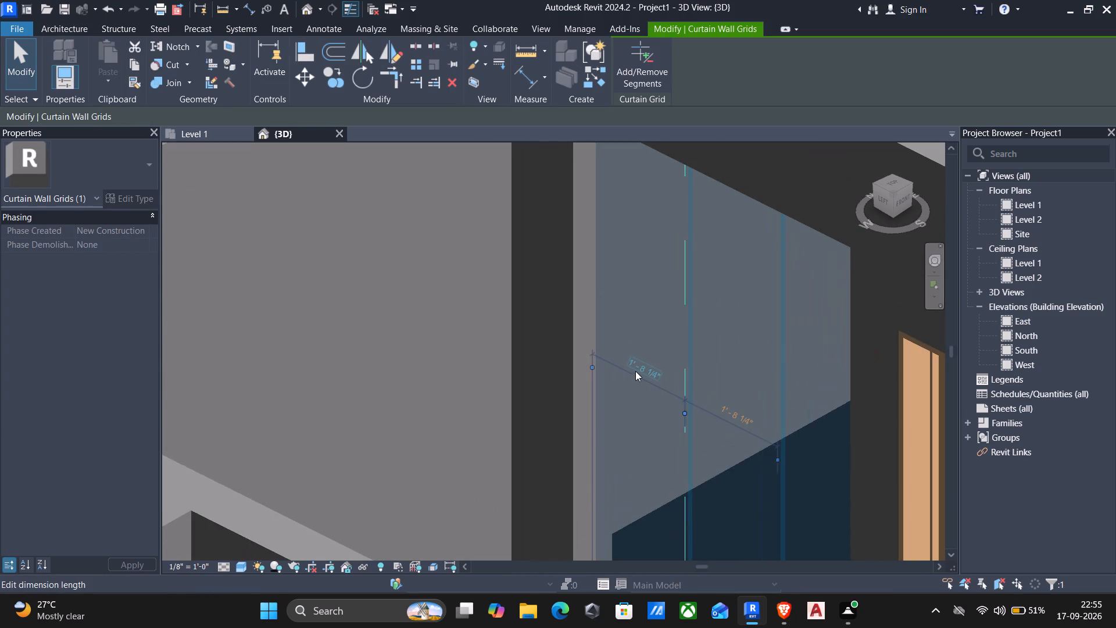
scroll(635, 377, "down", 8)
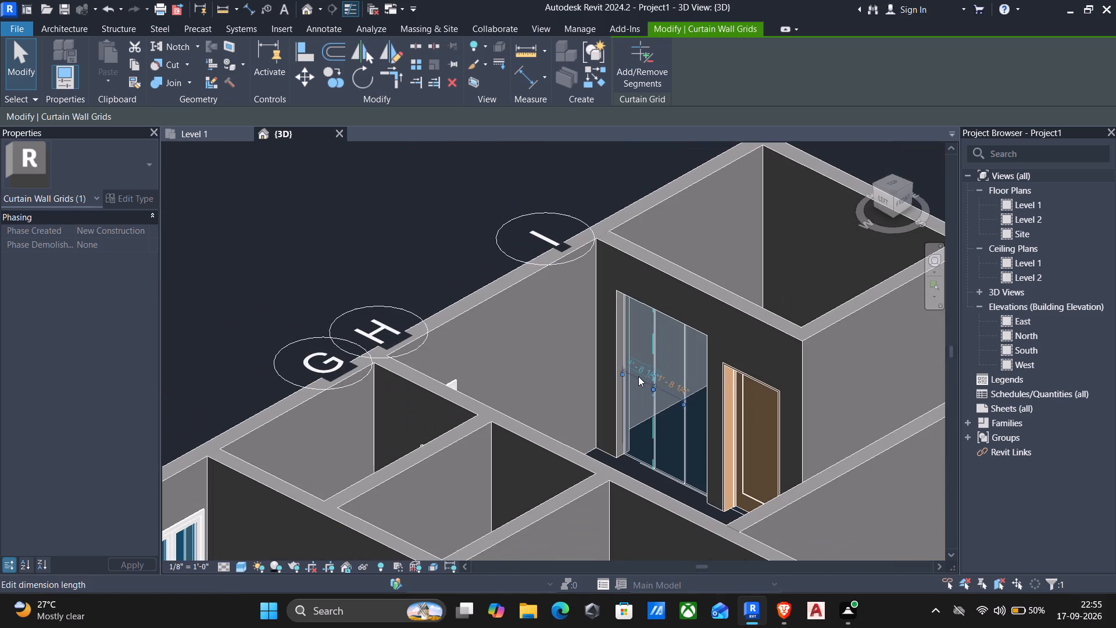
key("Escape")
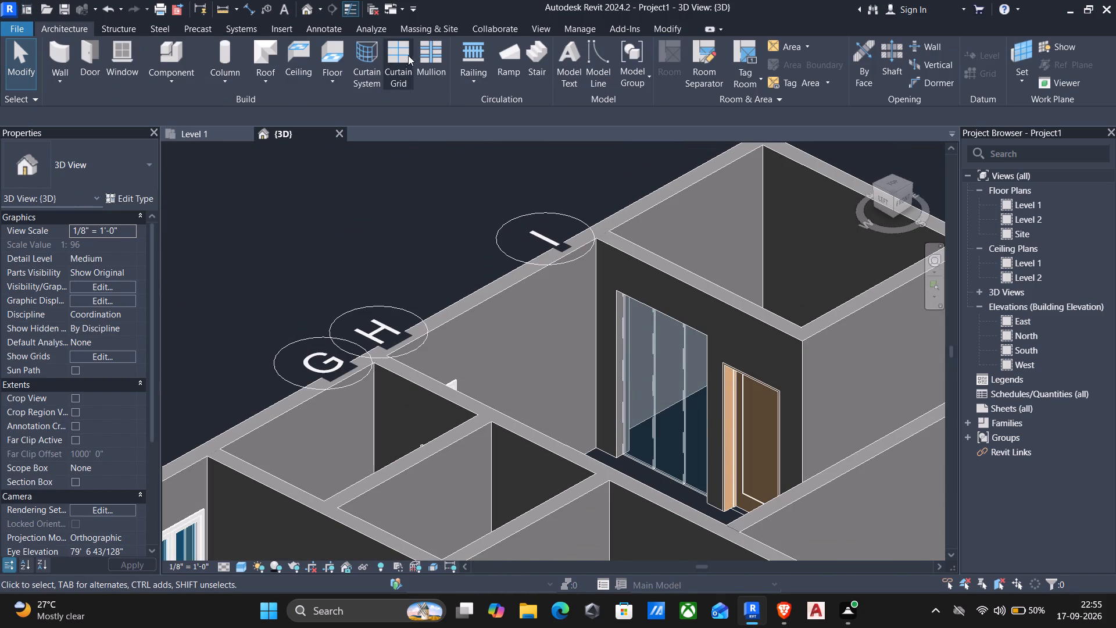
Place 2.5" x 5" rectangular mullions on all grid lines of the curtain wall in the grid H wall.
left_click(424, 53)
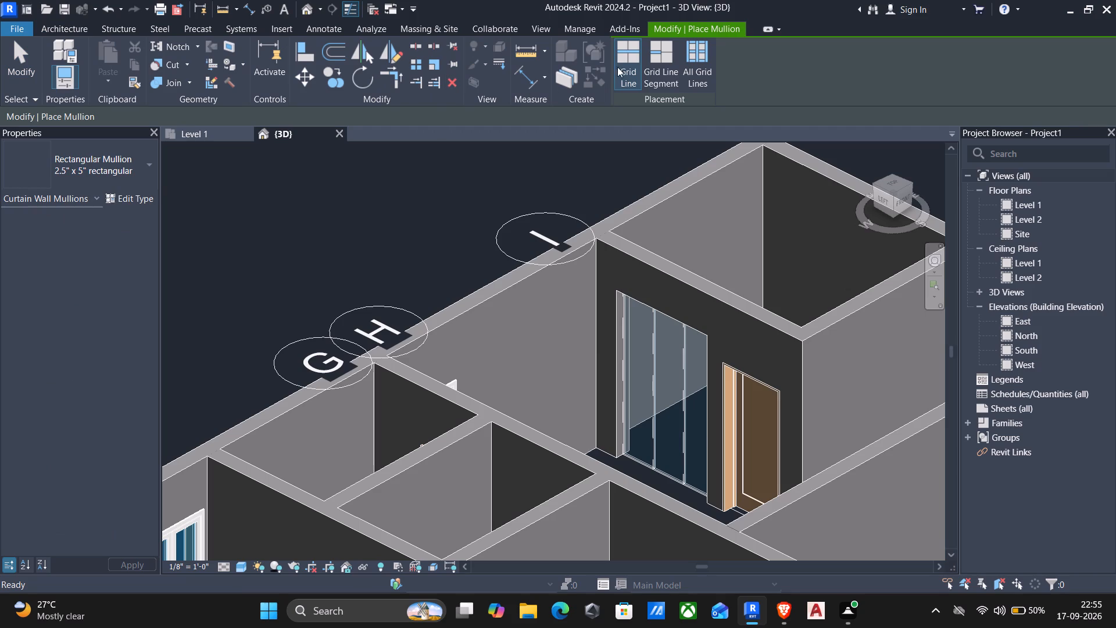
left_click(688, 62)
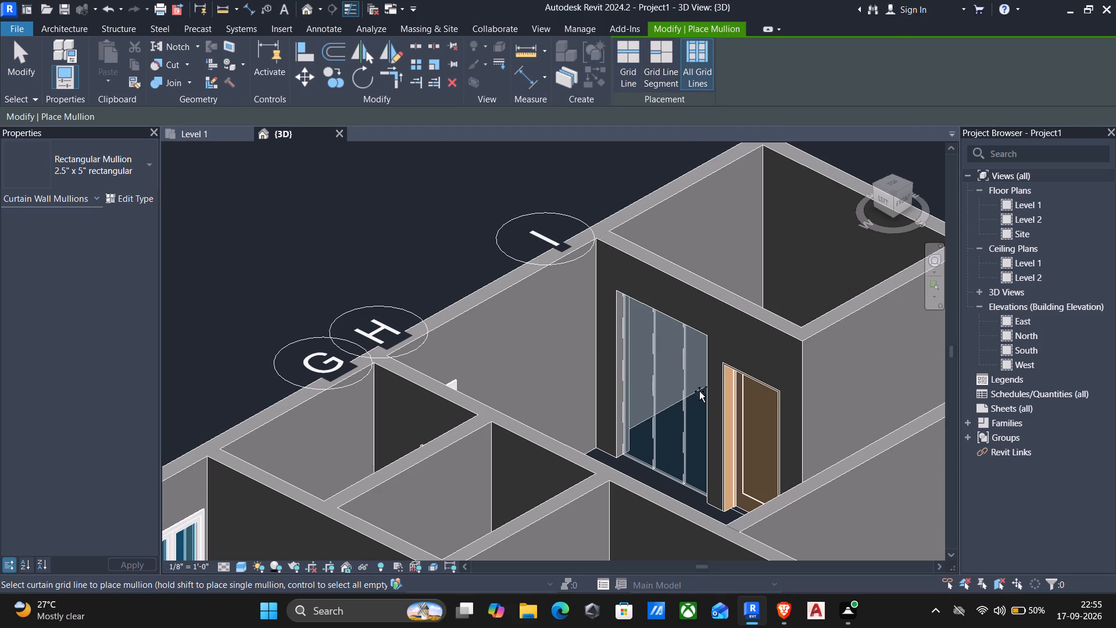
left_click(687, 369)
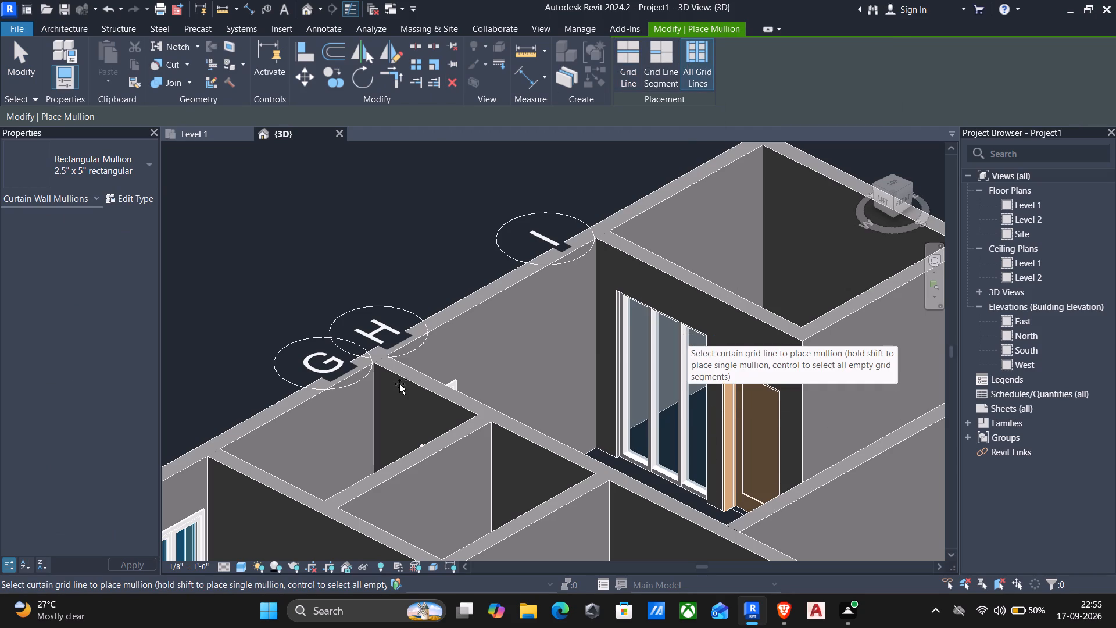
scroll(399, 385, "down", 3)
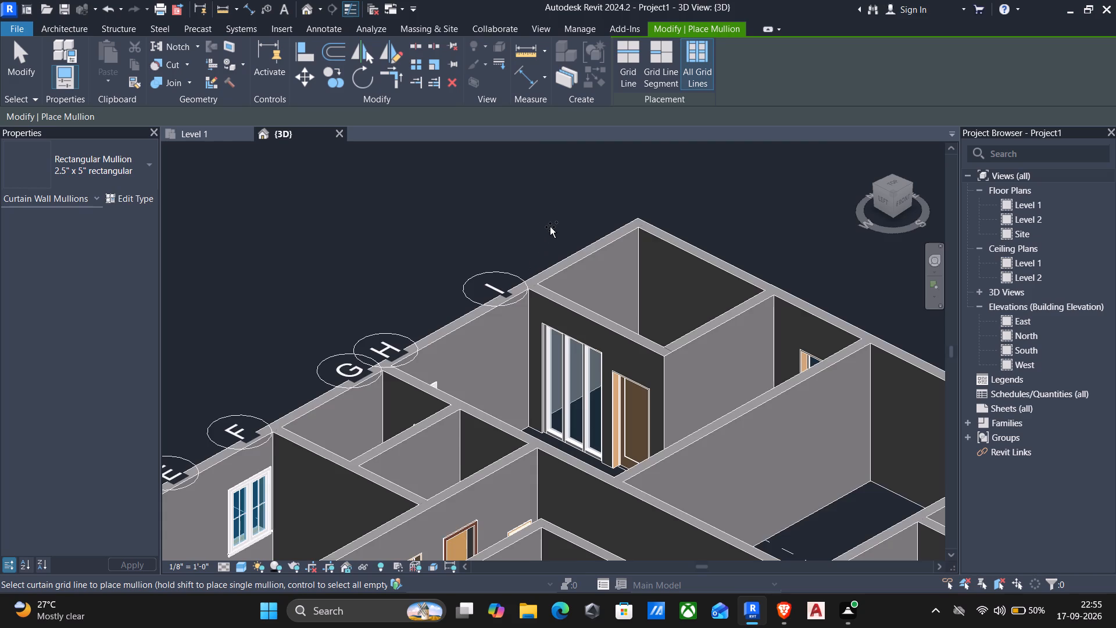
scroll(549, 230, "down", 3)
middle_click_drag(518, 358, 578, 192)
key("Escape")
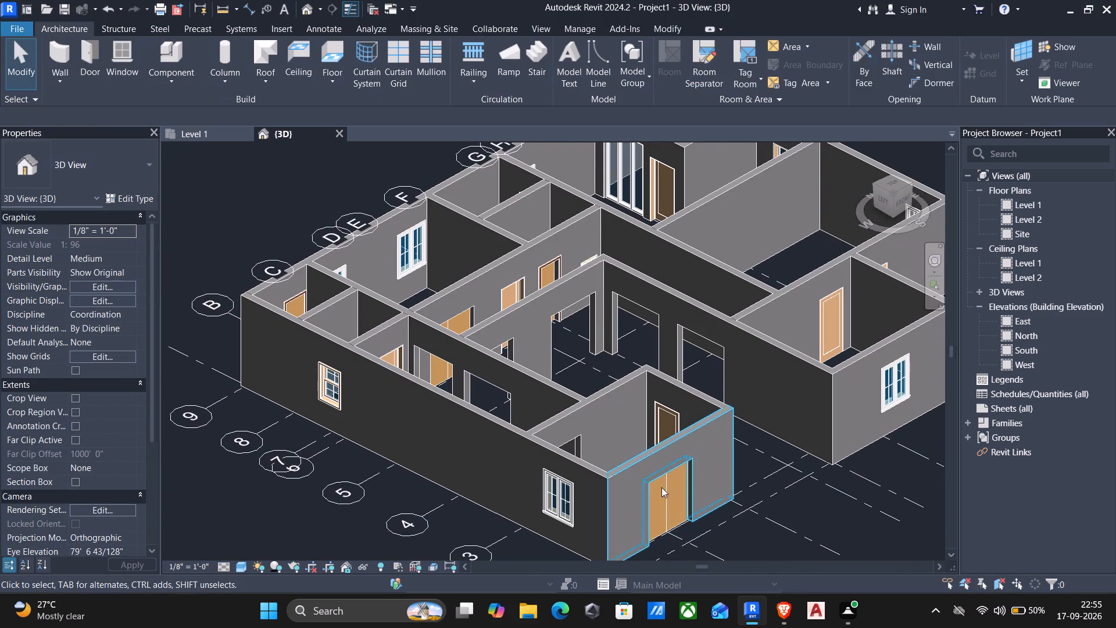
Delete the double door from the exterior wall on grid 2.
left_click(679, 493)
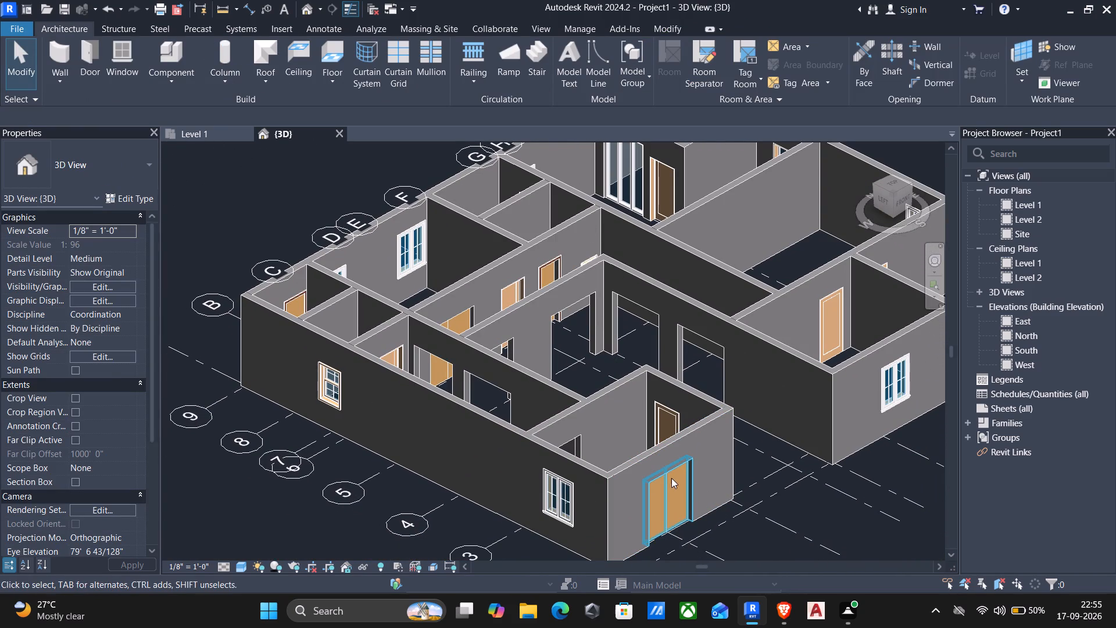
left_click(671, 477)
key("Delete")
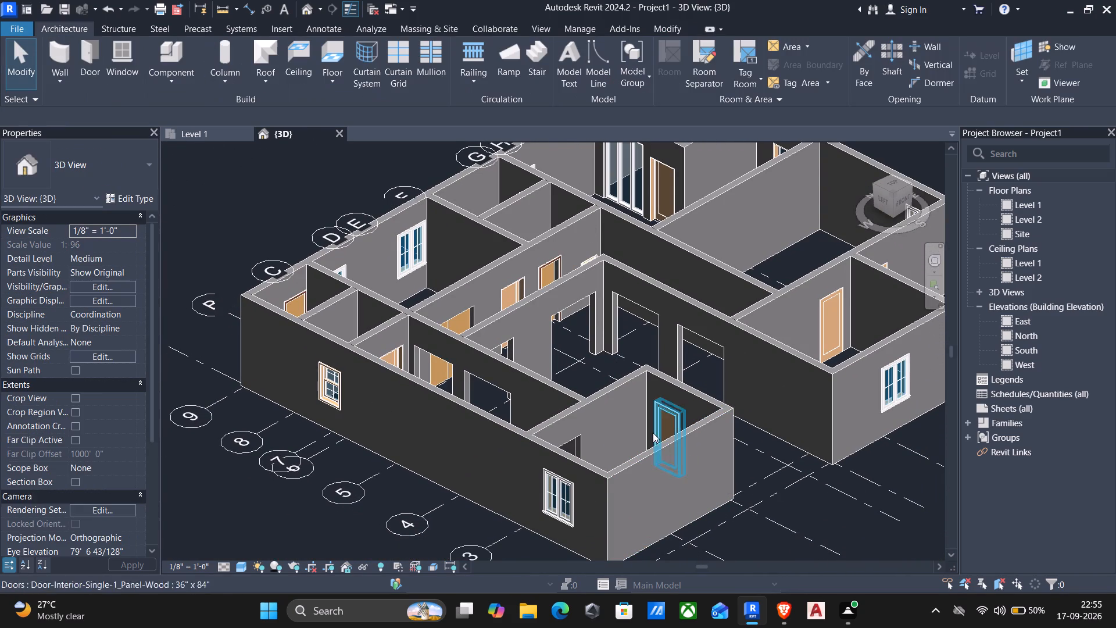
On Level 1, draw a Curtain Wall 1 segment 9'-6" long along the grid 2 wall, starting 4'-0" from the grid A wall.
left_click(185, 136)
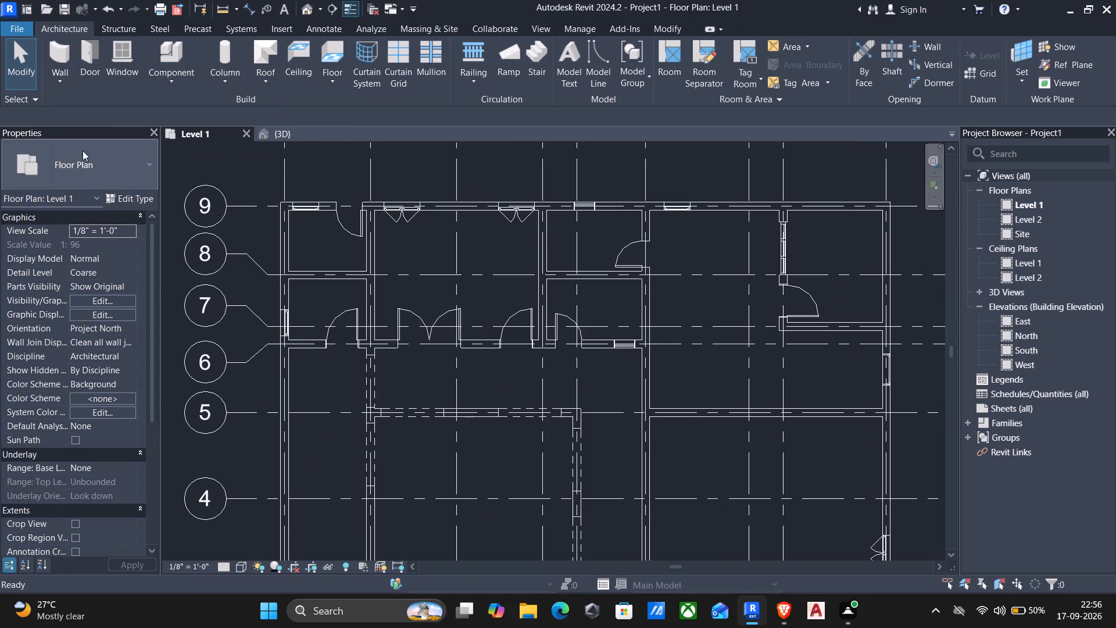
left_click(62, 56)
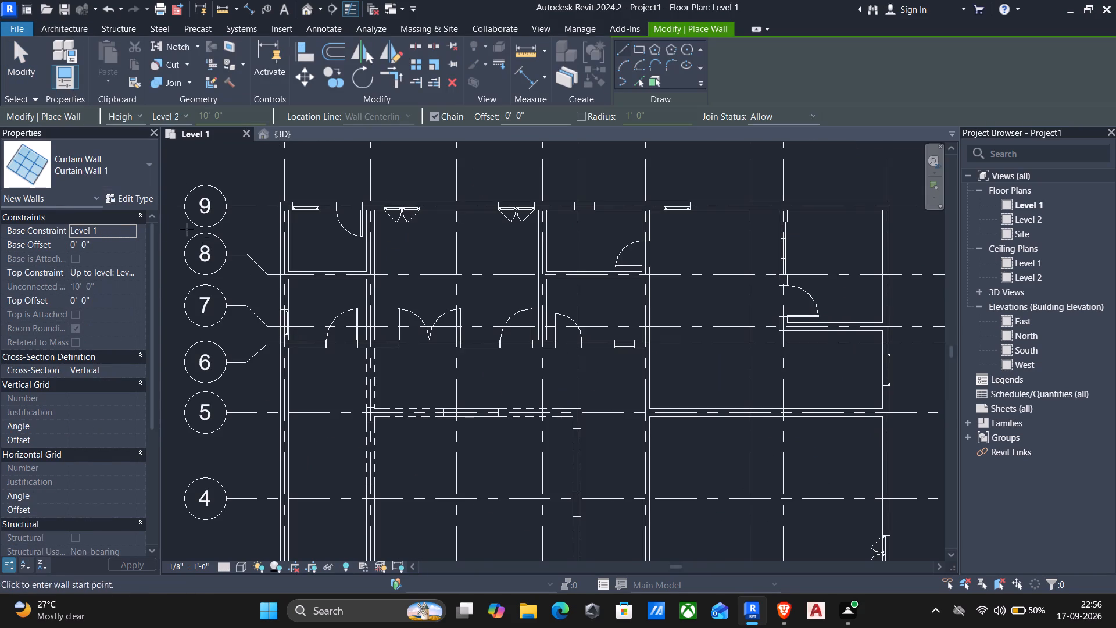
middle_click_drag(280, 274, 256, 165)
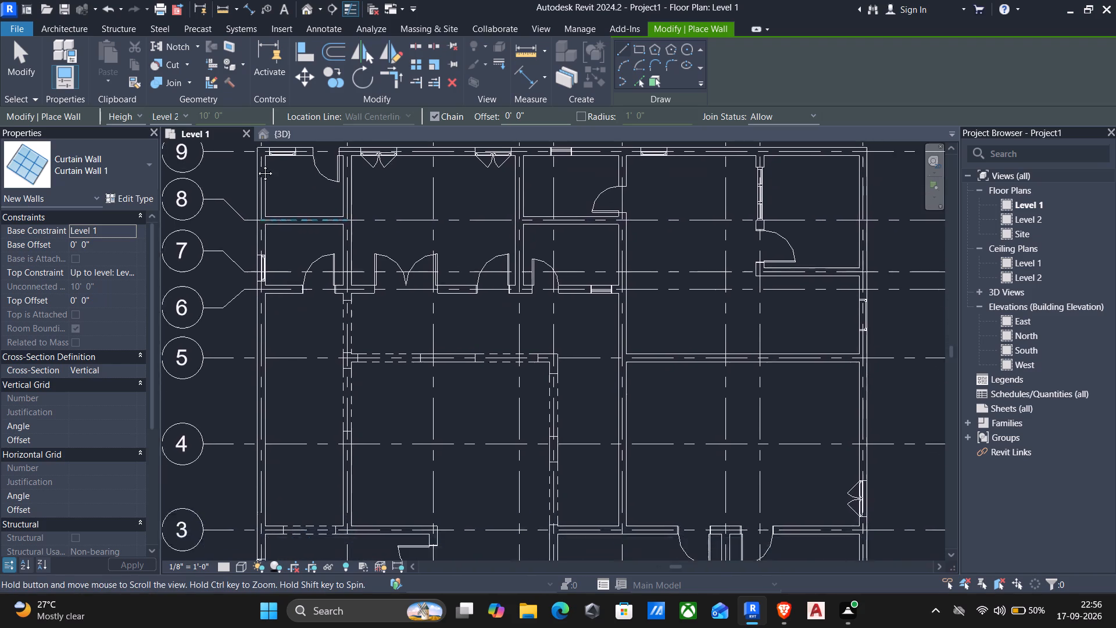
middle_click_drag(256, 165, 255, 8)
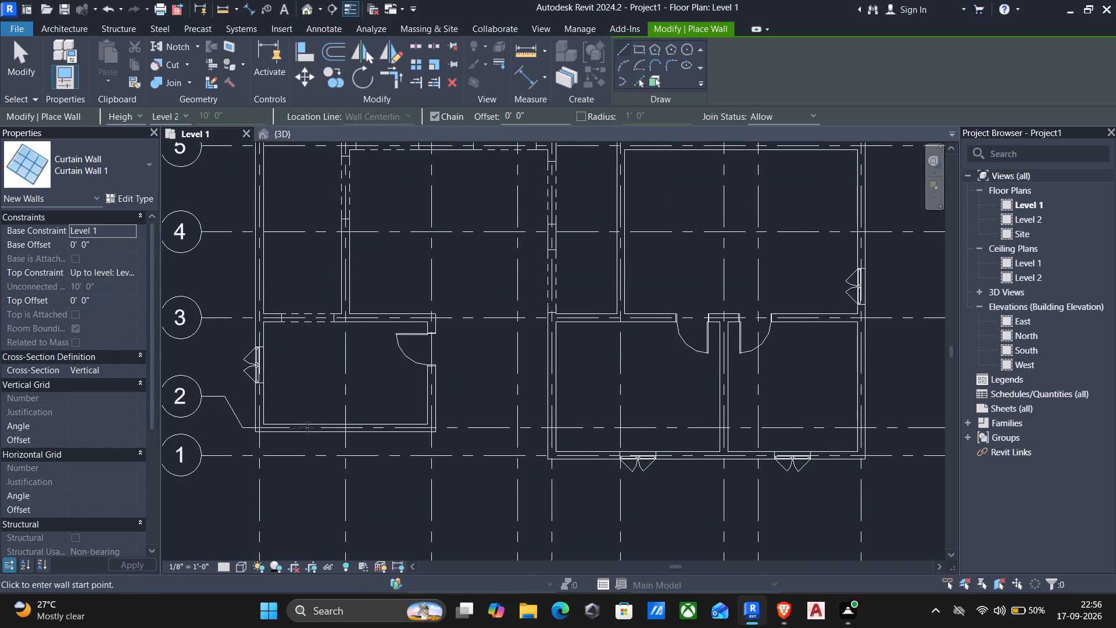
scroll(300, 431, "up", 3)
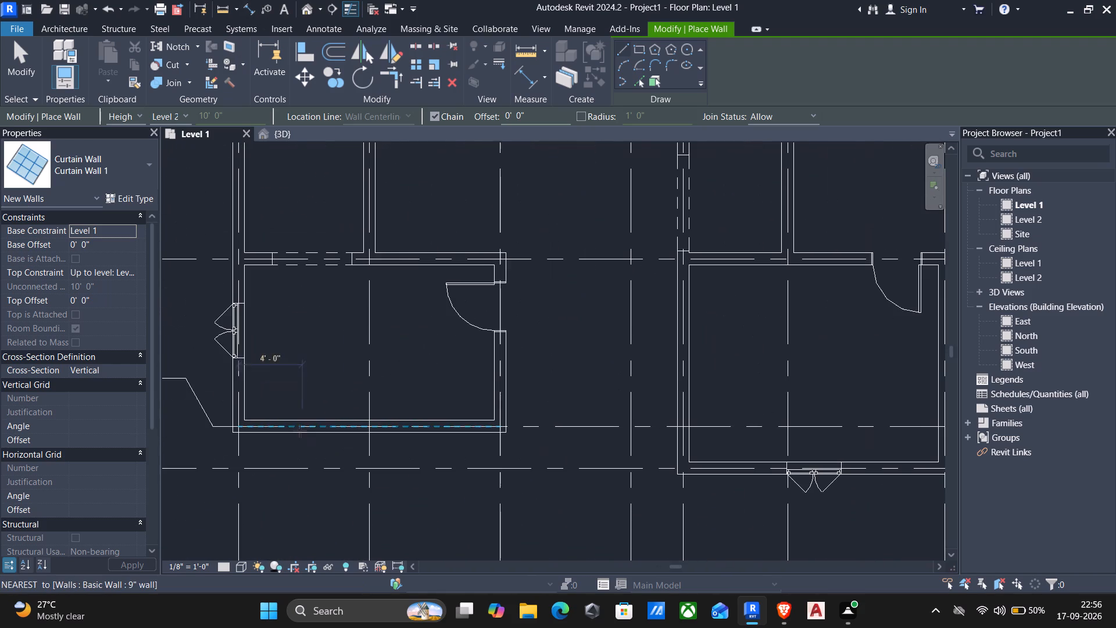
left_click(299, 422)
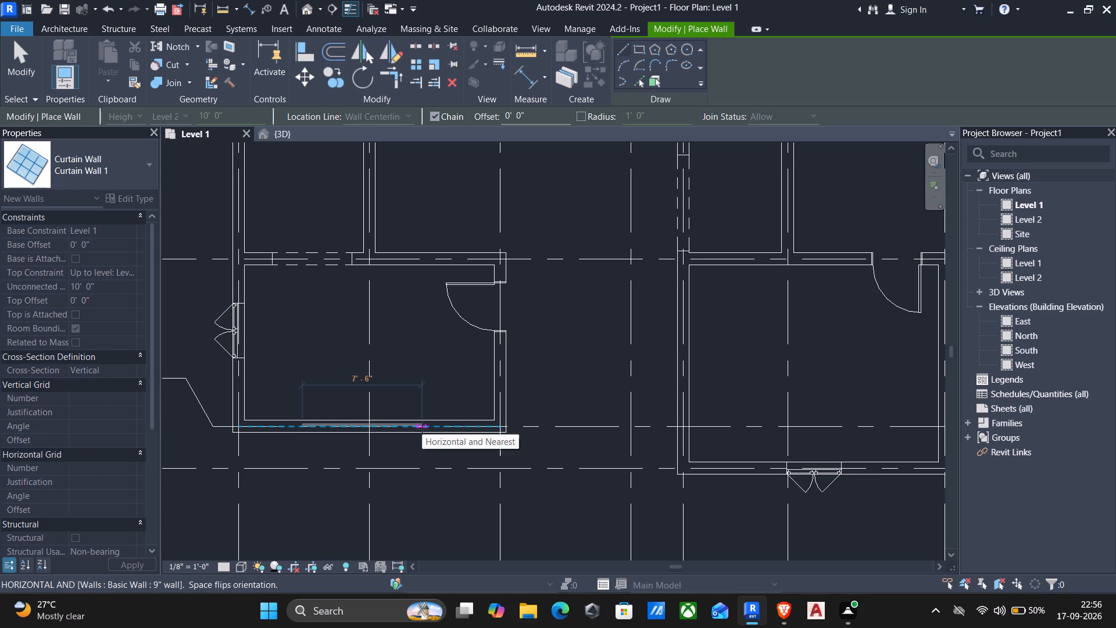
left_click(451, 426)
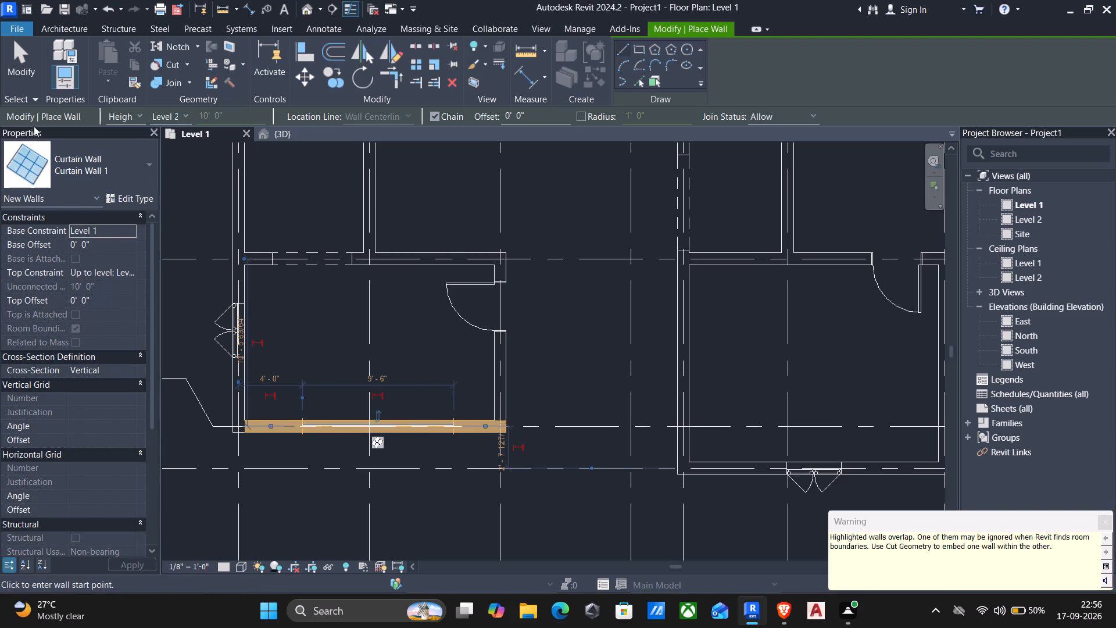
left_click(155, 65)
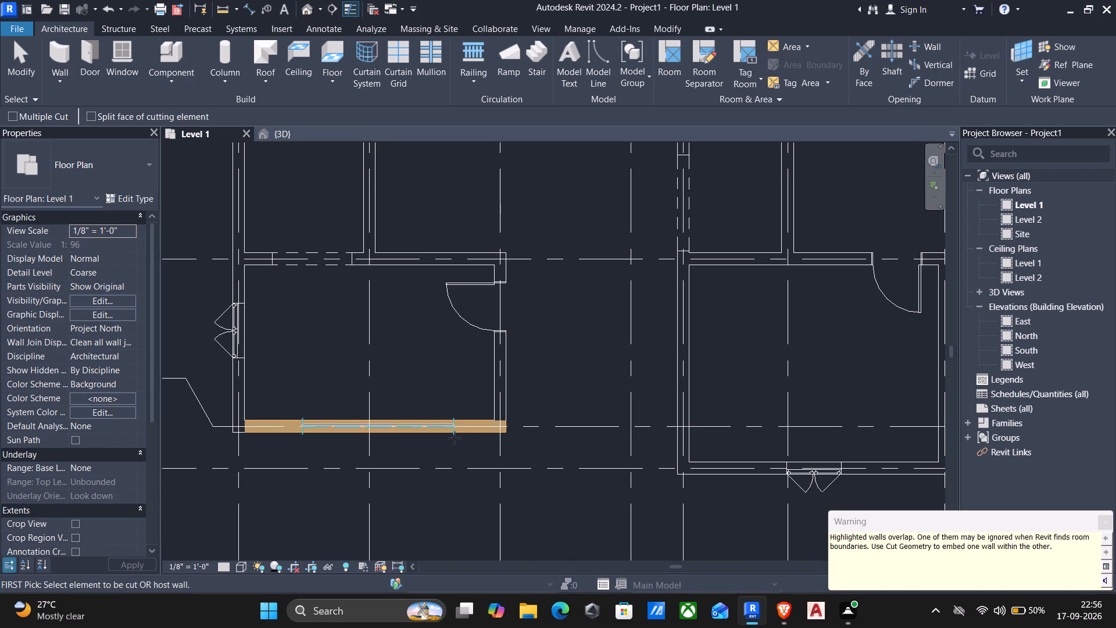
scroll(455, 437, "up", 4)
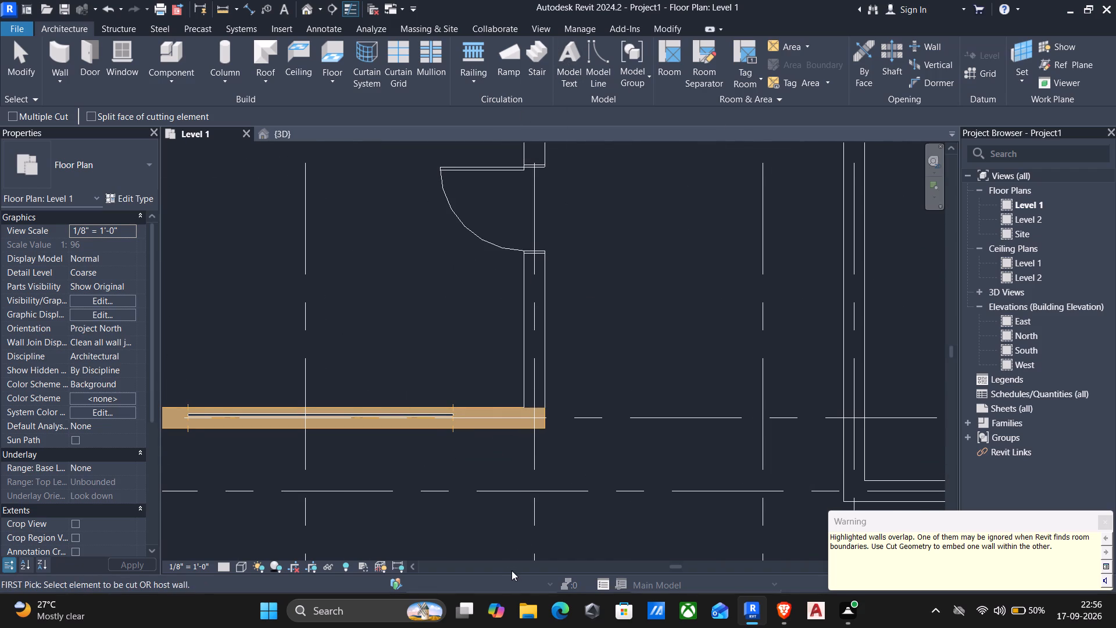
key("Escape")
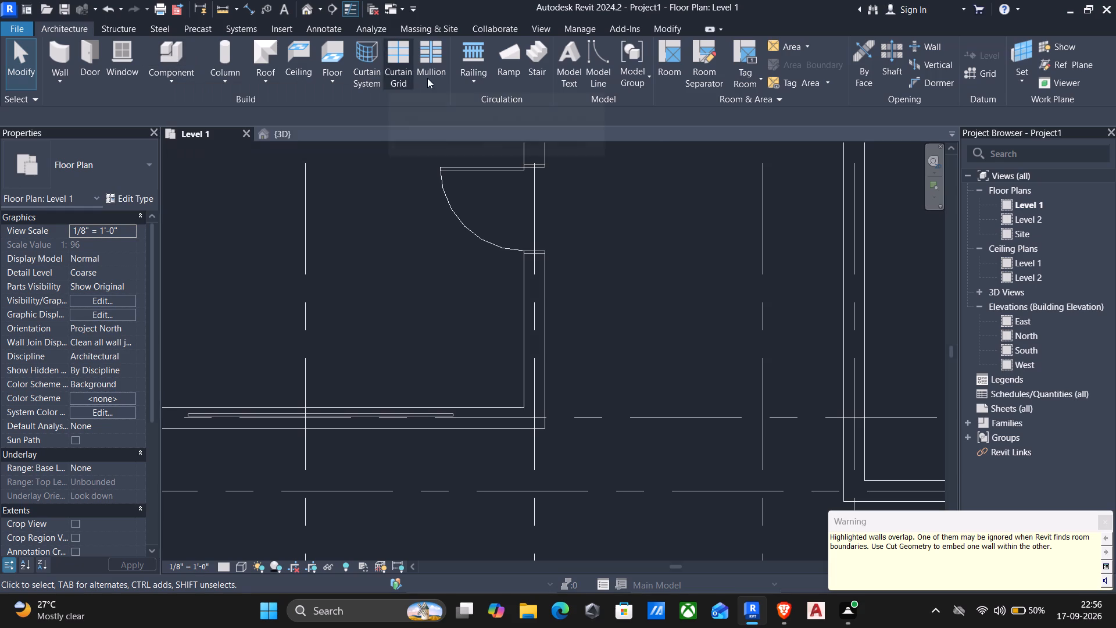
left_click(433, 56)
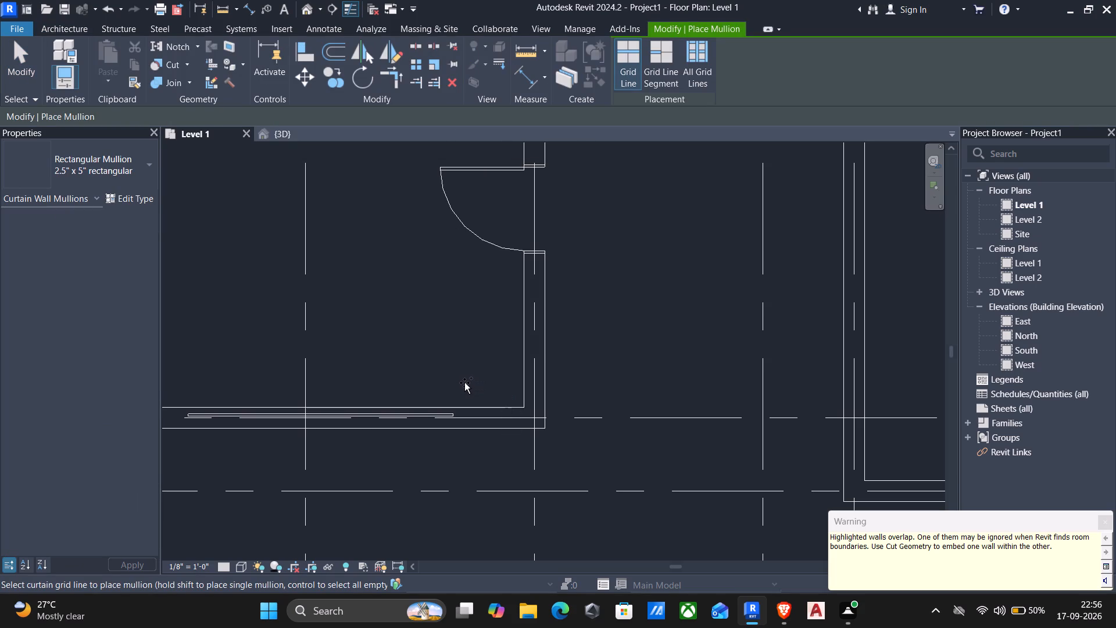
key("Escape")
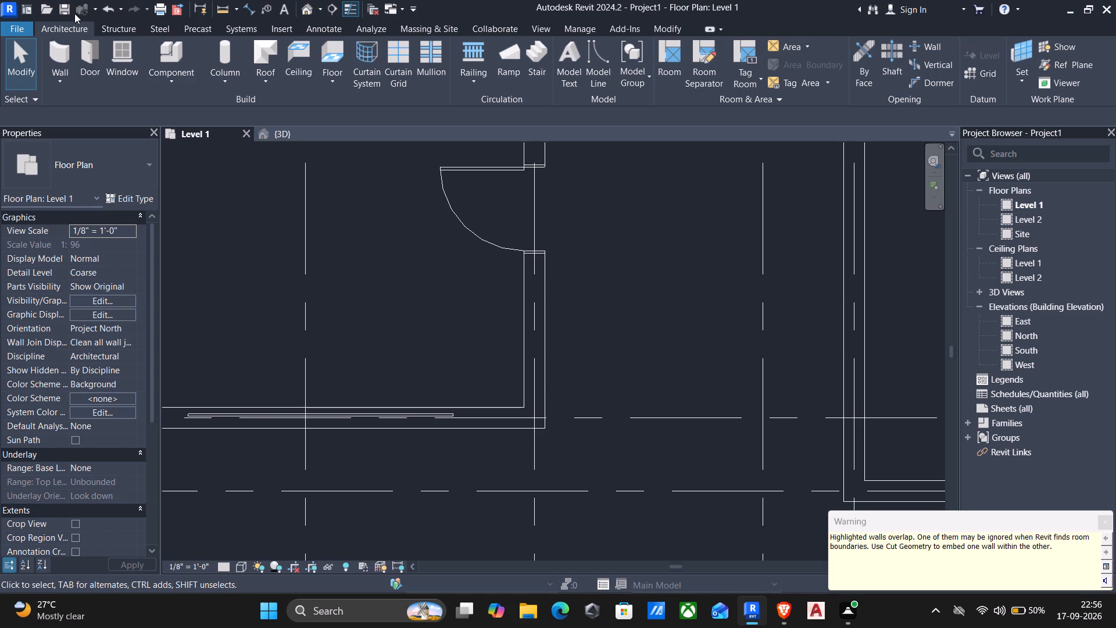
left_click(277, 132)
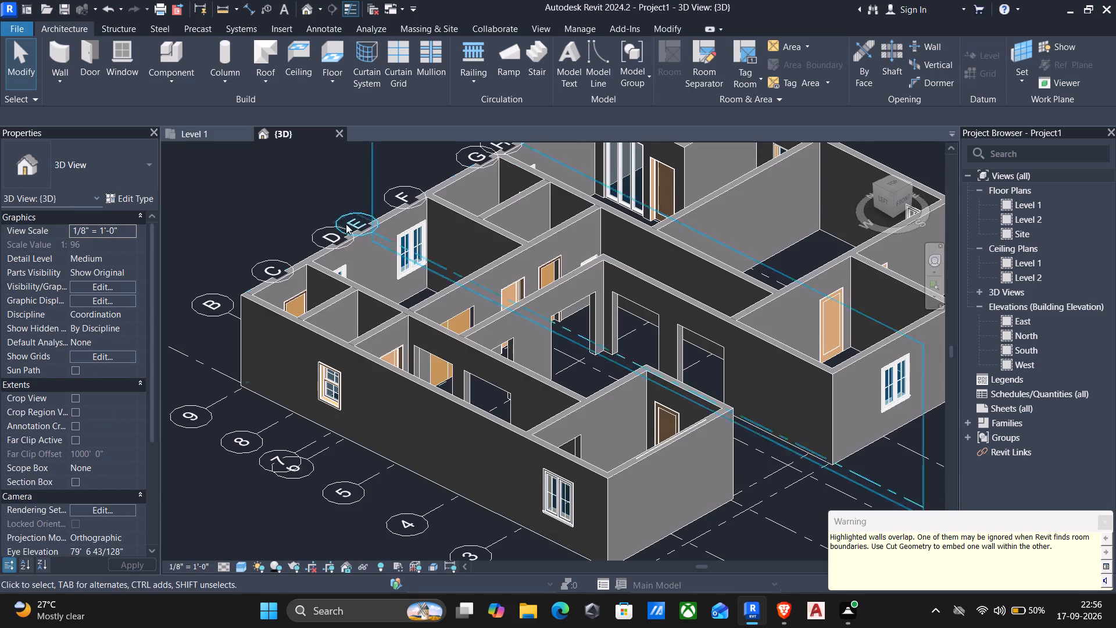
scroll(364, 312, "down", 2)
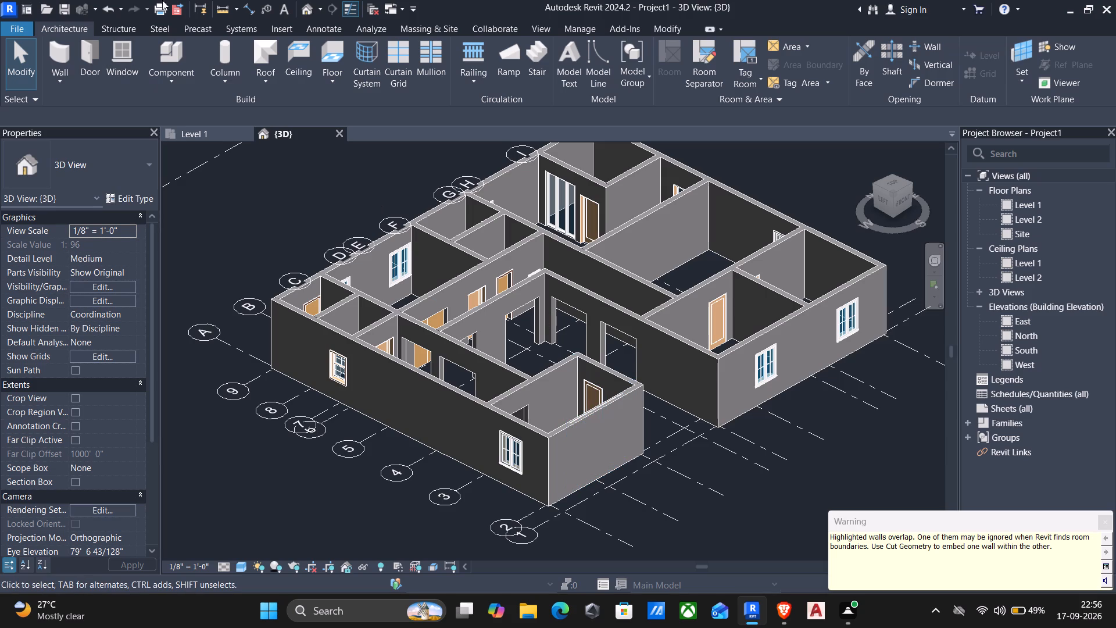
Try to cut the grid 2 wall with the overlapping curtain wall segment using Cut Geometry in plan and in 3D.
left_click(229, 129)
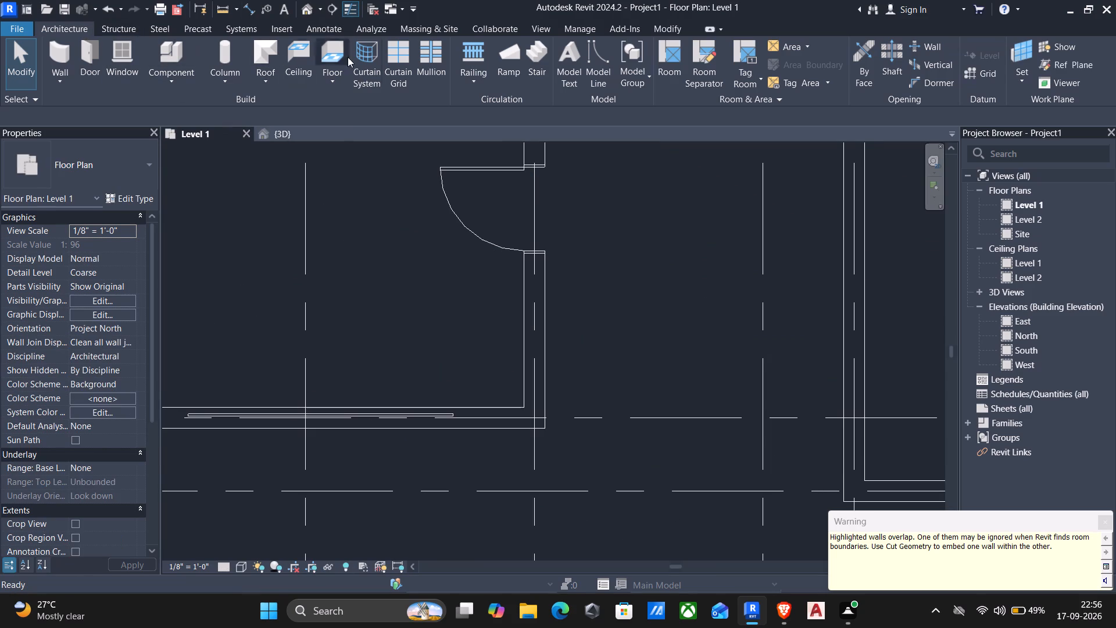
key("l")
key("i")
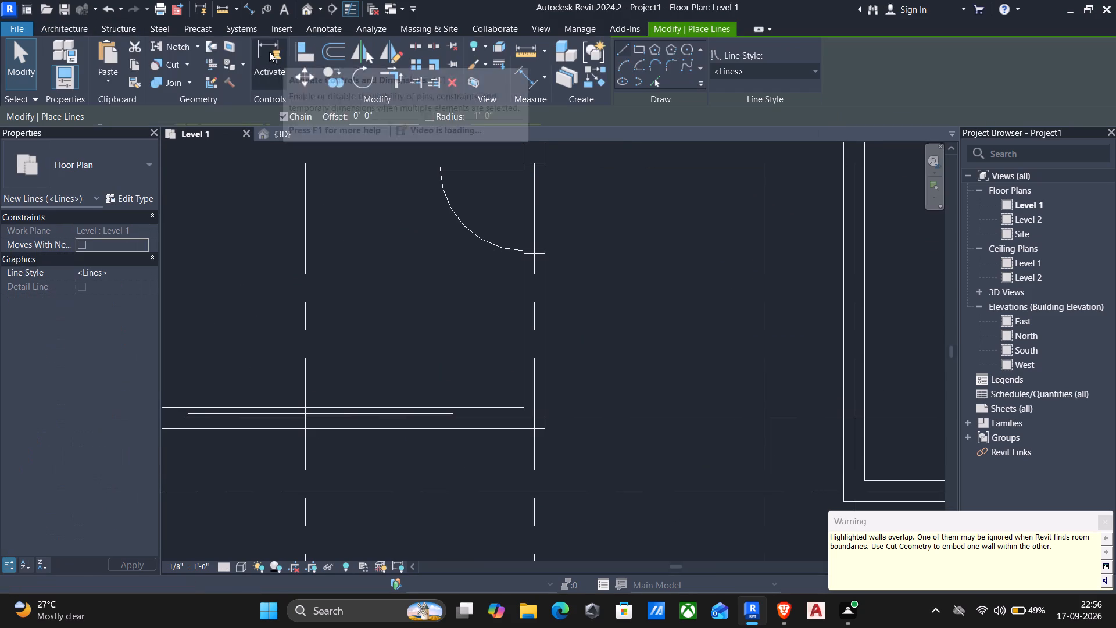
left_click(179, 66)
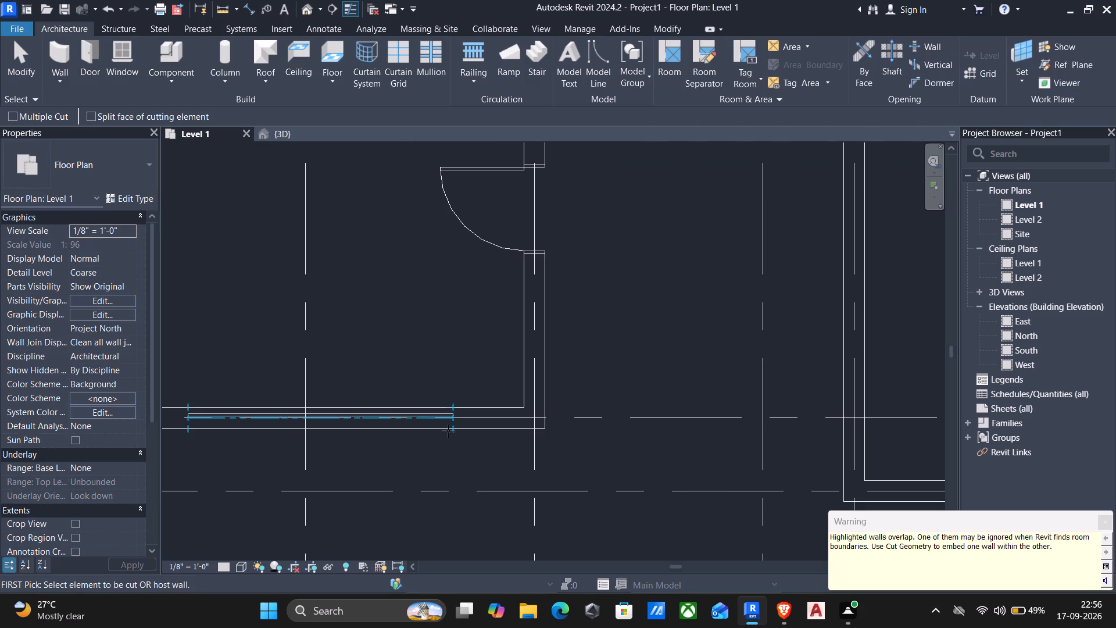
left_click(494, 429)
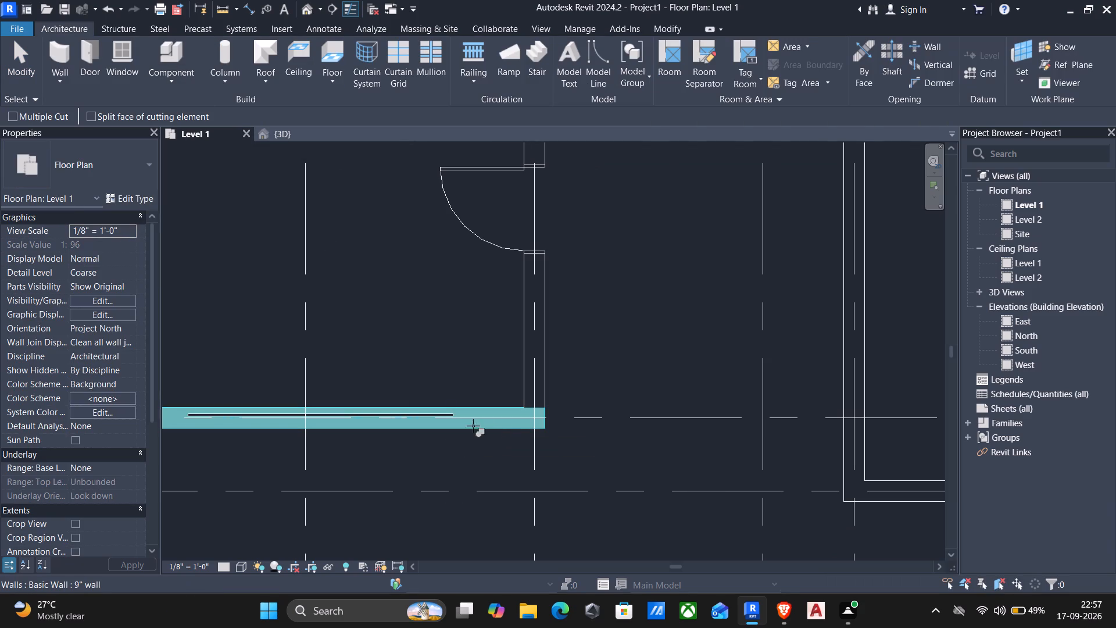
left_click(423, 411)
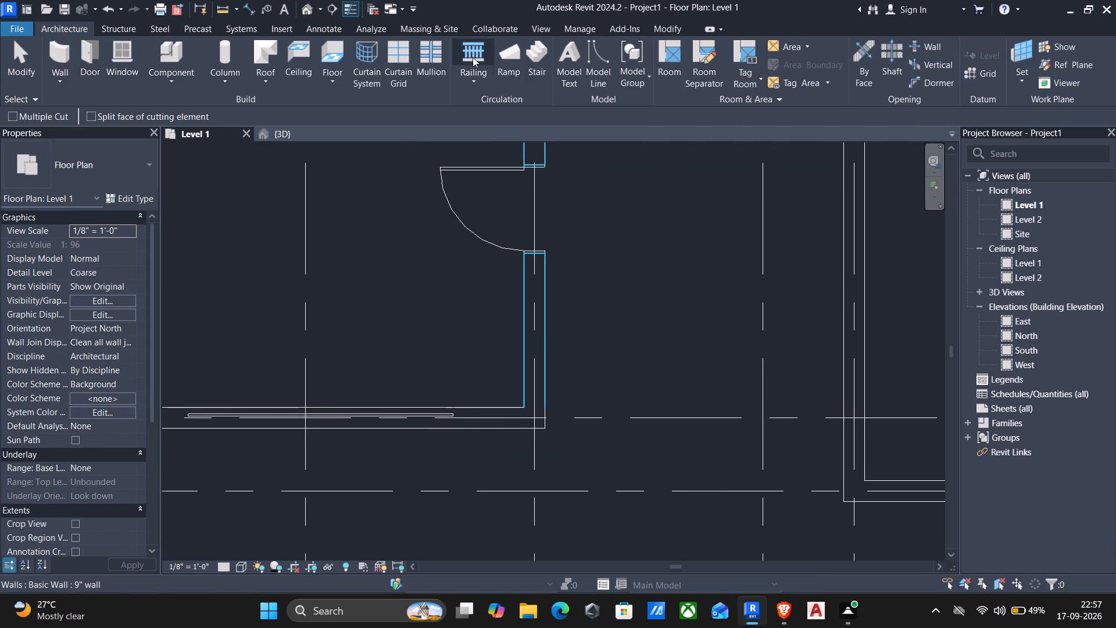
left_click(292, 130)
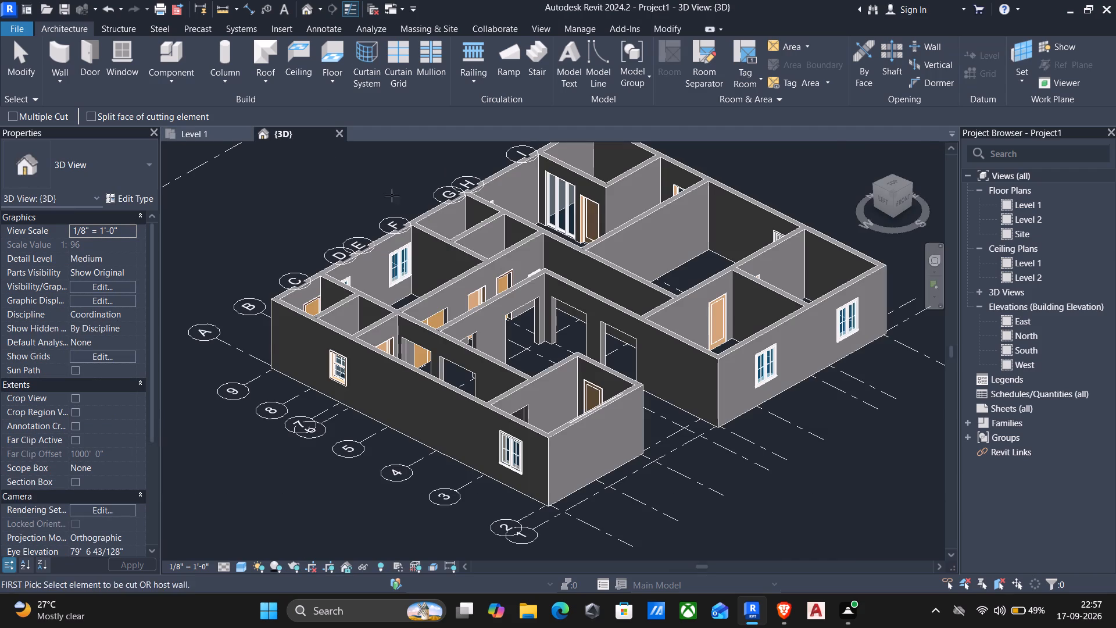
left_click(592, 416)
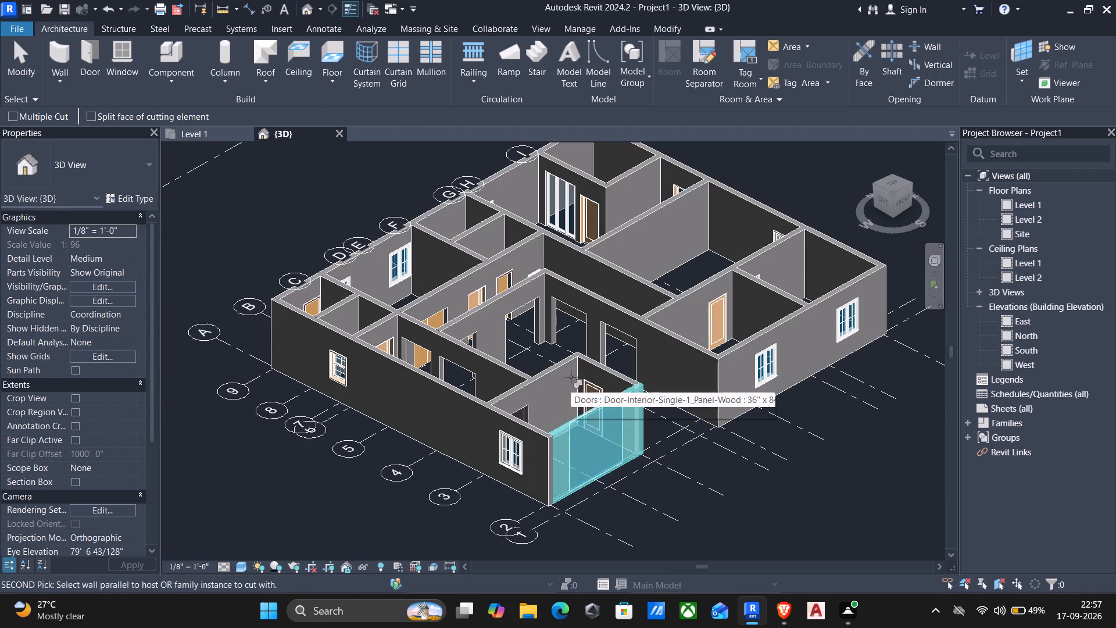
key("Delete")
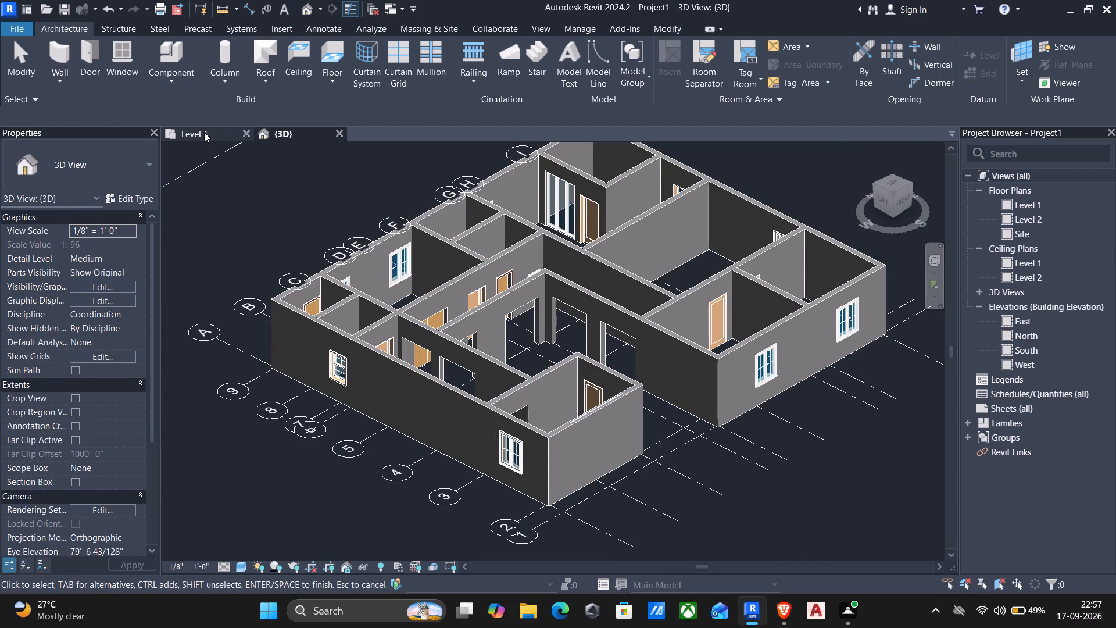
On Level 1, use Cut Geometry to embed the Curtain Wall 1 segment in the 9" wall on grid 2.
left_click(205, 131)
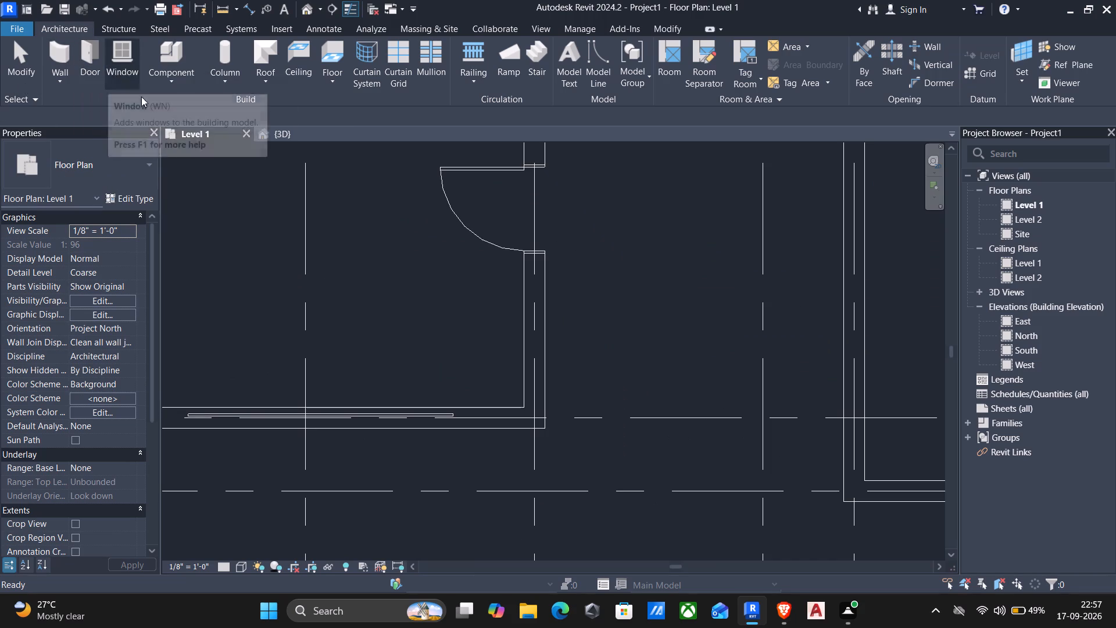
left_click(68, 58)
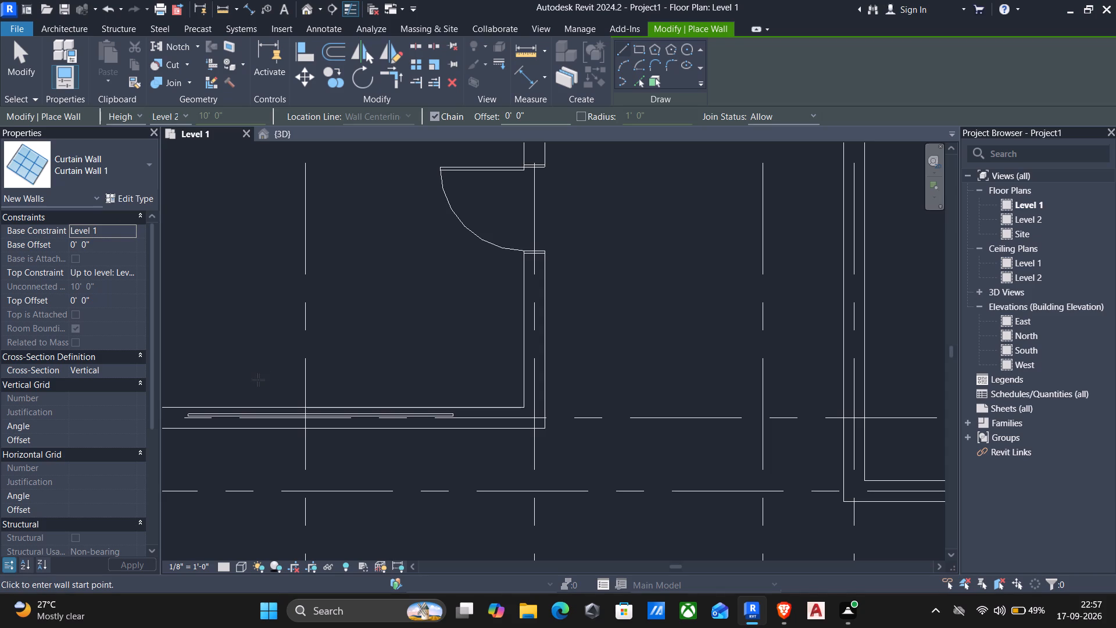
left_click(160, 70)
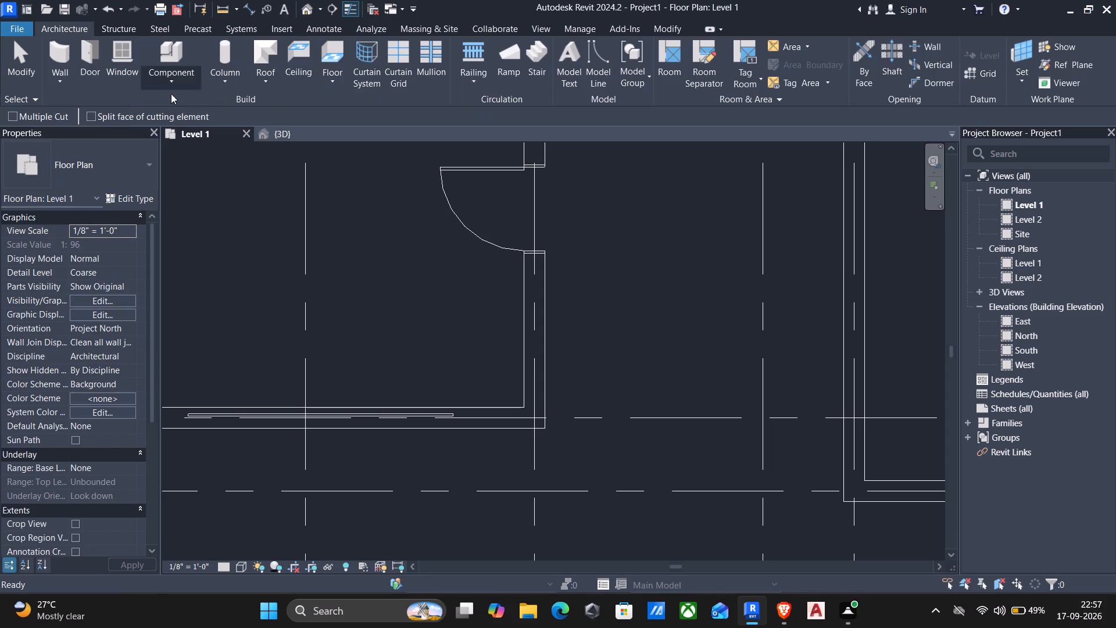
left_click(246, 430)
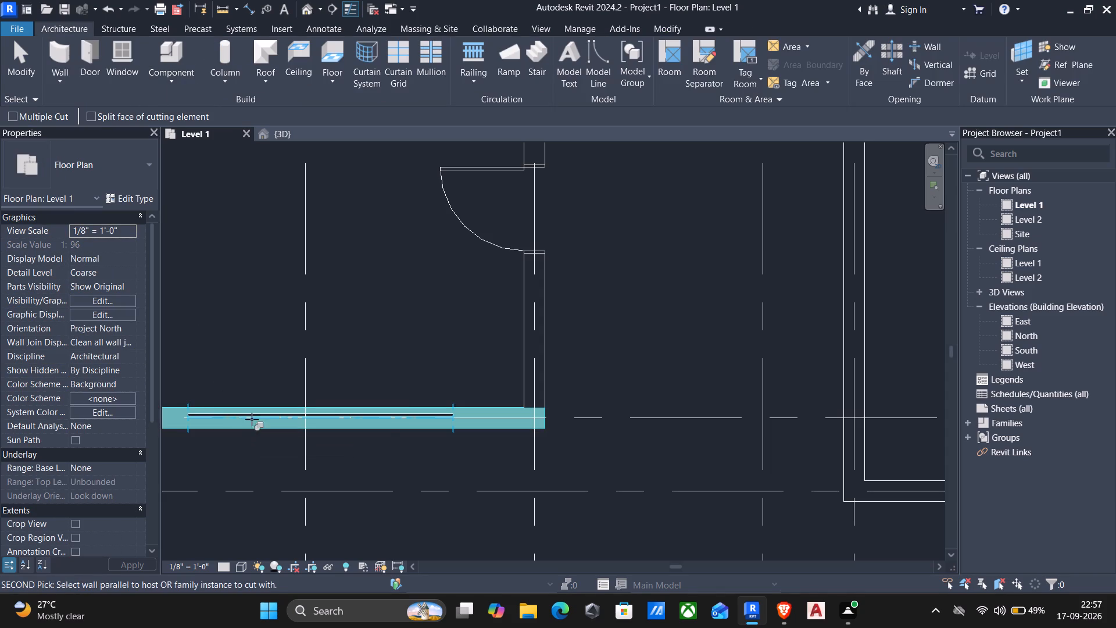
left_click(286, 414)
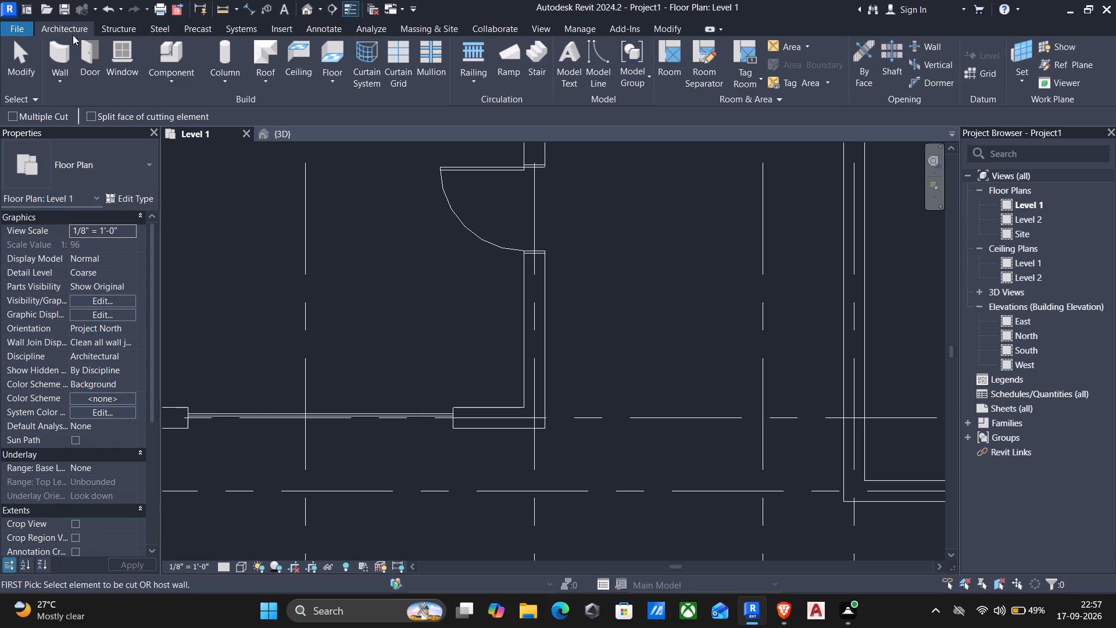
In 3D, place two vertical curtain grid lines on the grid 2 curtain wall, about 2'-0" from its grid A end and 3'-9" farther along.
left_click(264, 134)
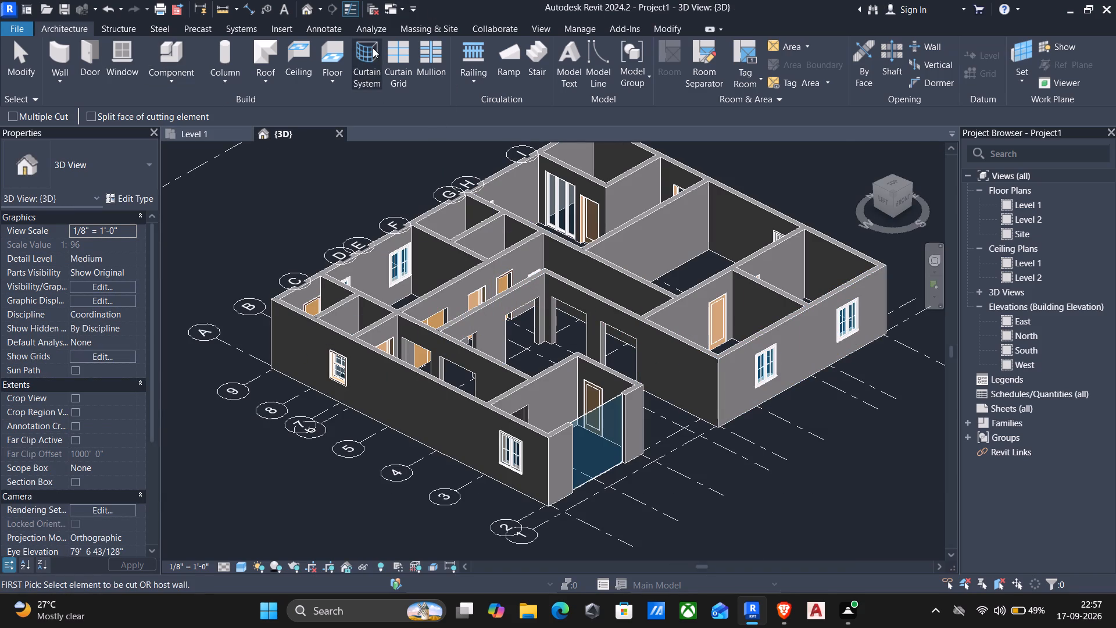
left_click(395, 62)
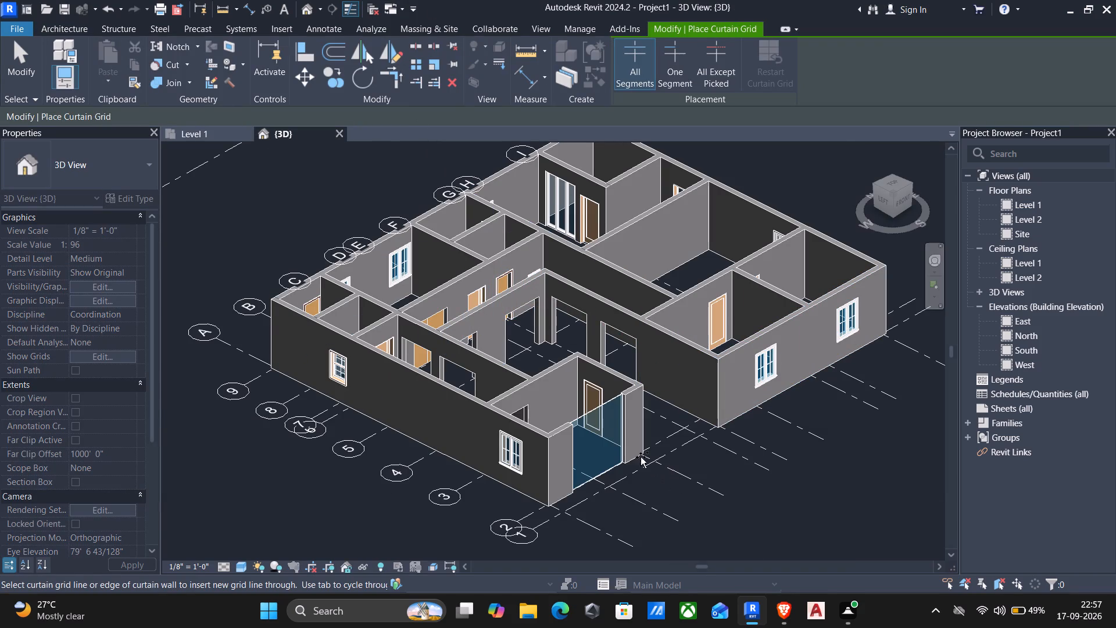
scroll(606, 416, "up", 6)
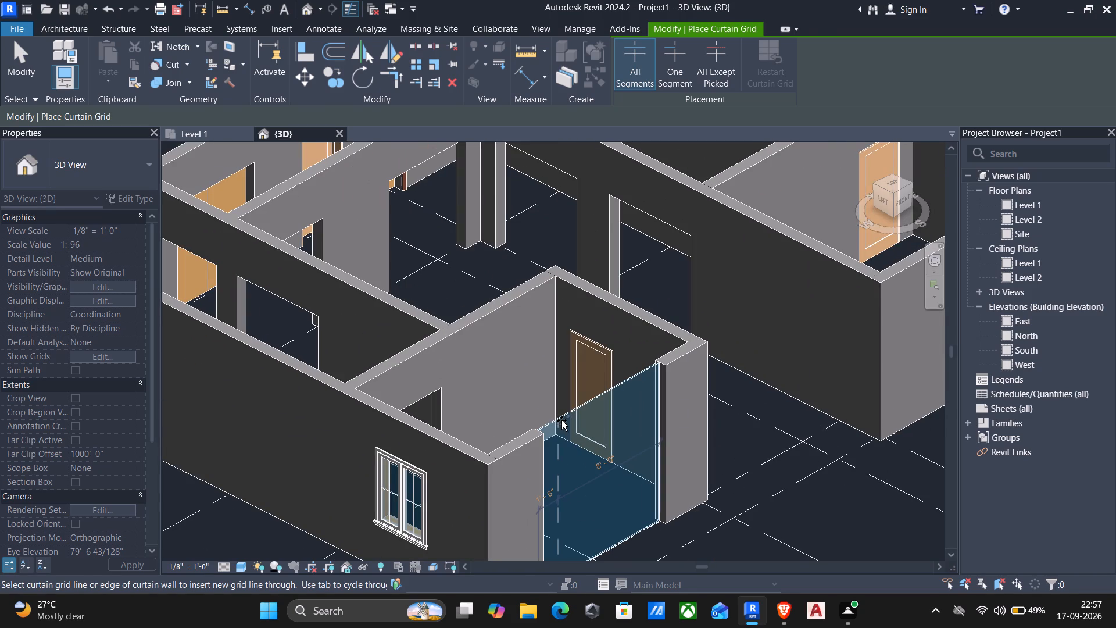
left_click(562, 413)
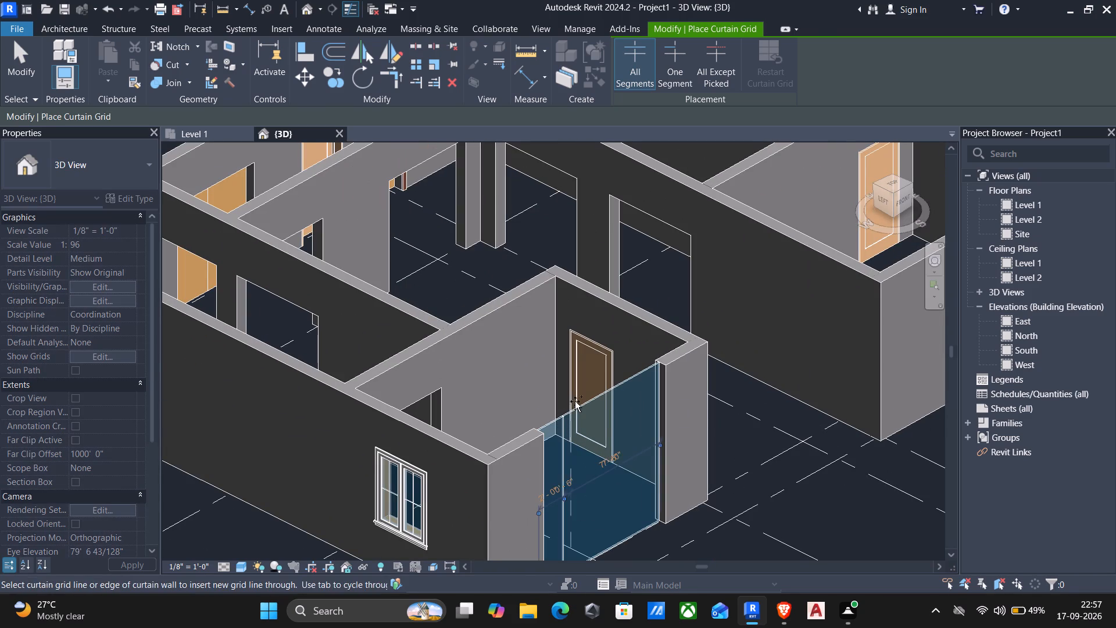
left_click(610, 390)
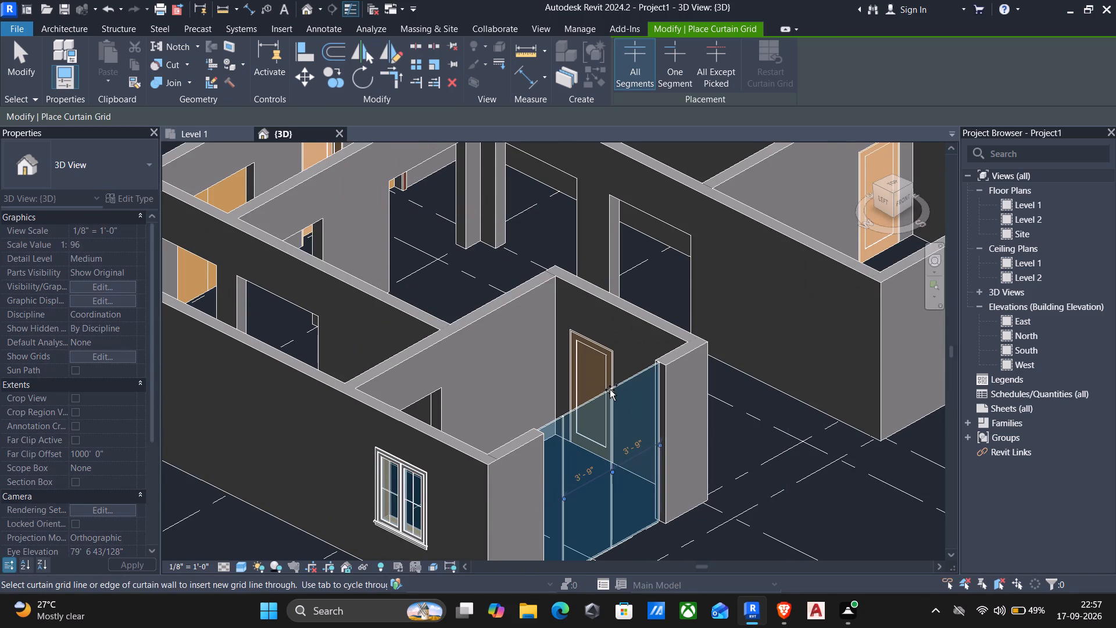
key("Escape")
middle_click_drag(695, 454, 634, 461, "shift")
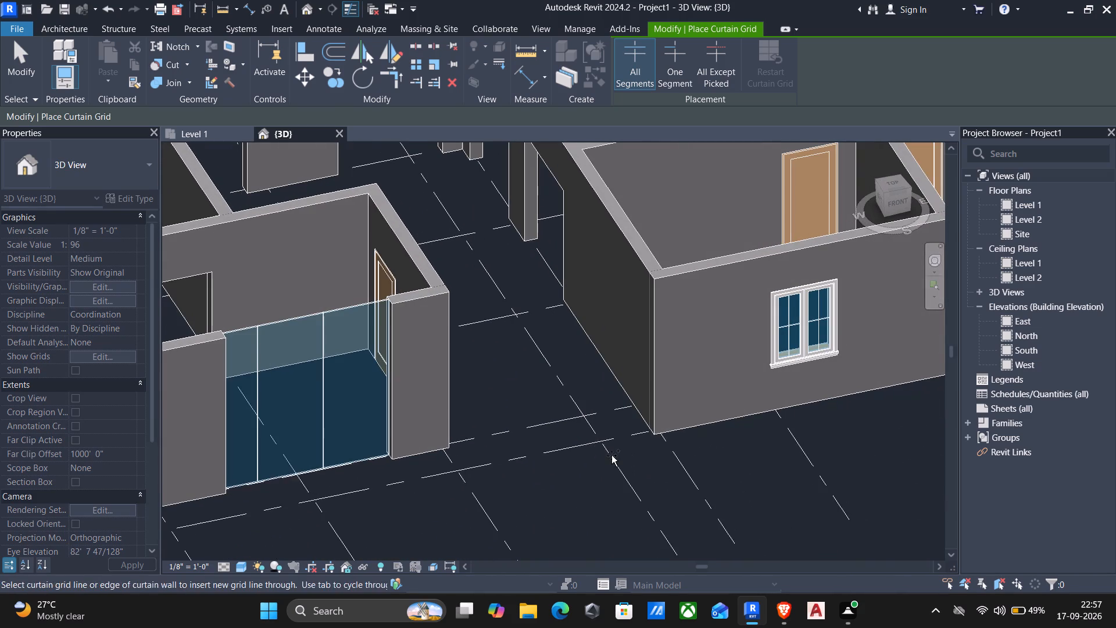
key("Escape")
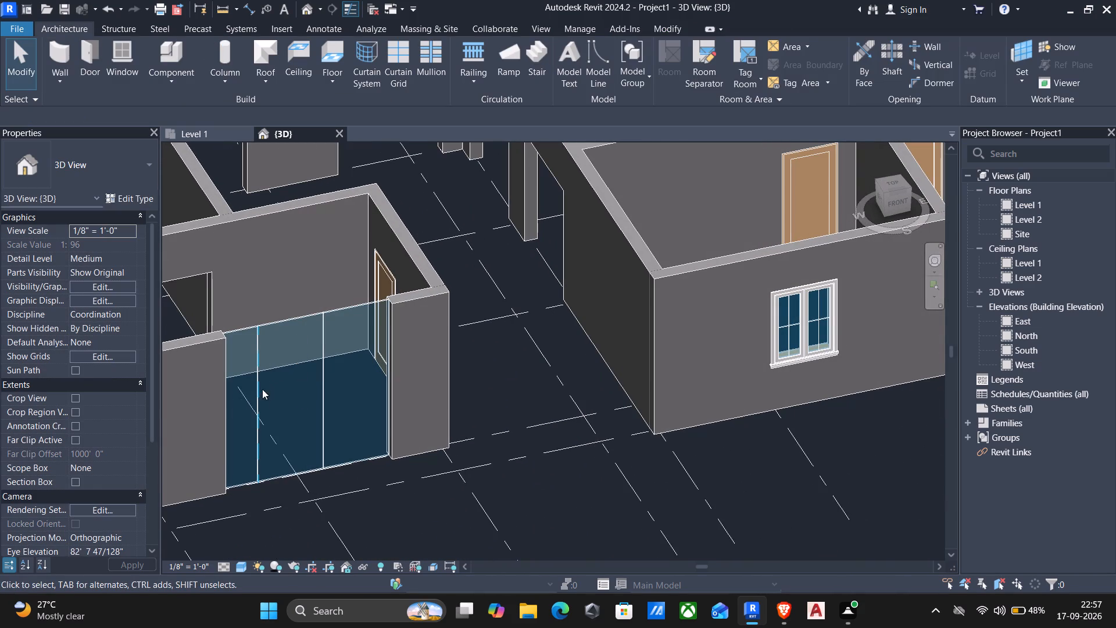
Set the vertical grid line nearest grid A to 3'-0" from that end of the grid 2 curtain wall.
left_click(253, 389)
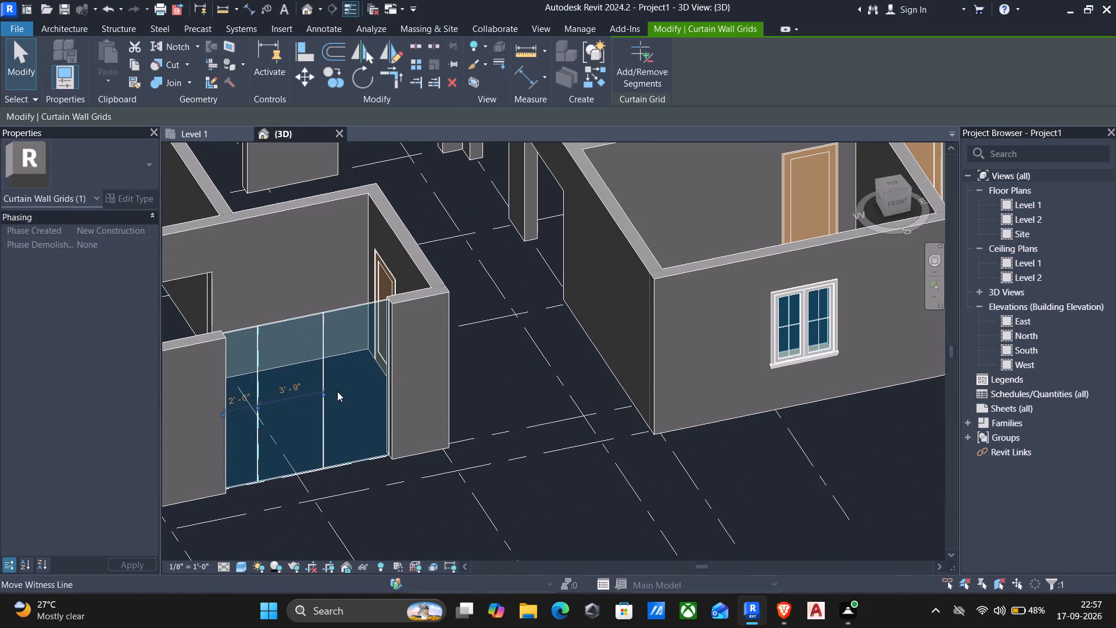
left_click(320, 374)
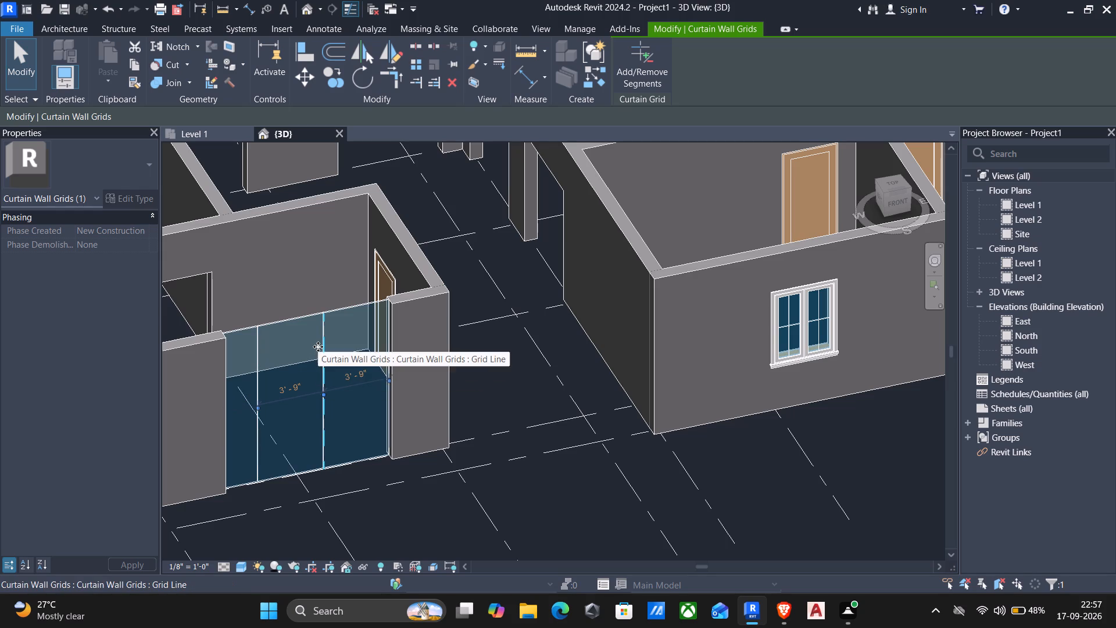
left_click(257, 417)
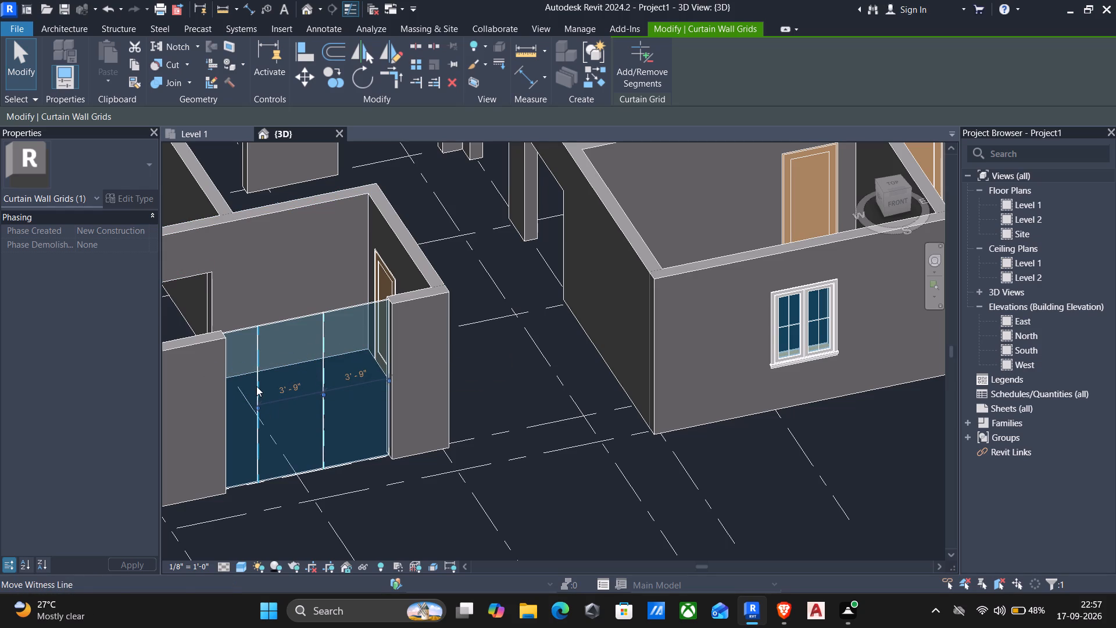
left_click(256, 386)
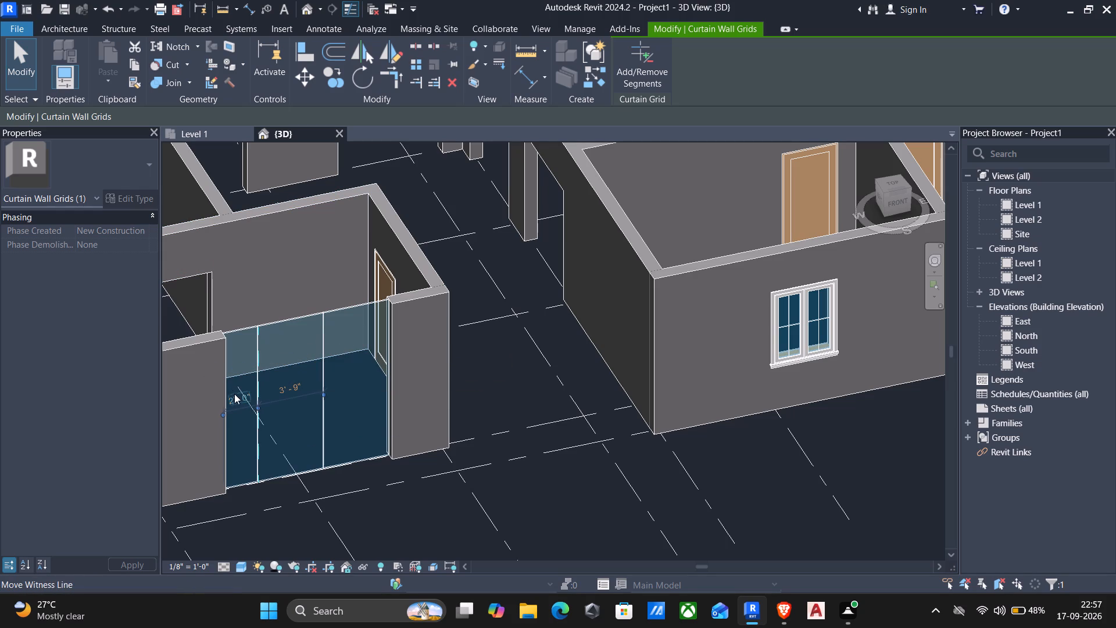
left_click(235, 394)
key("3")
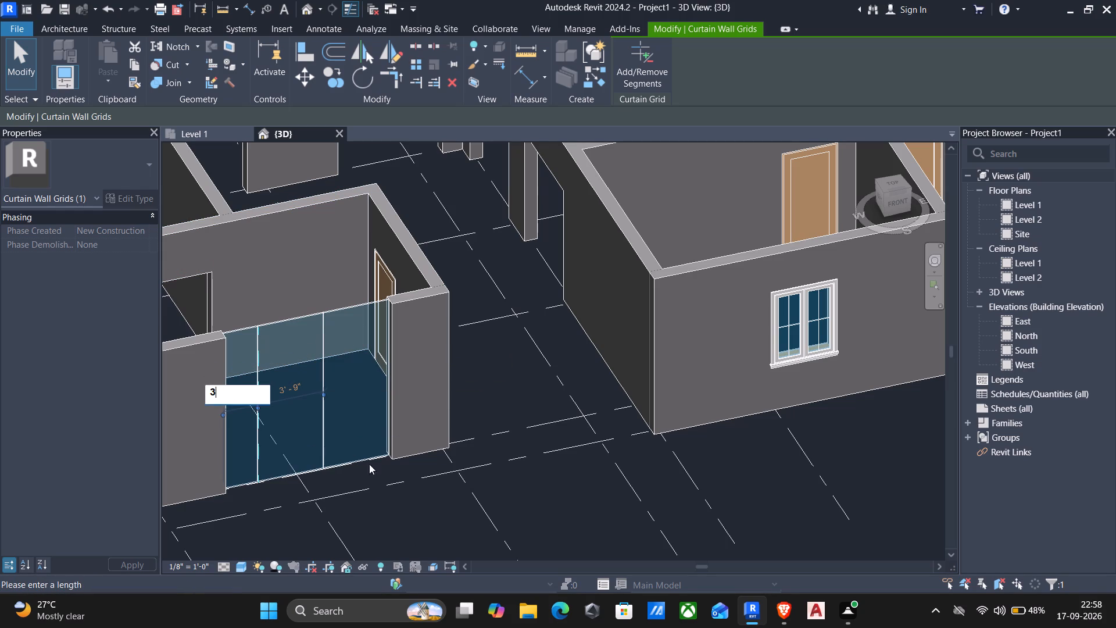
key("apostrophe")
key("Return")
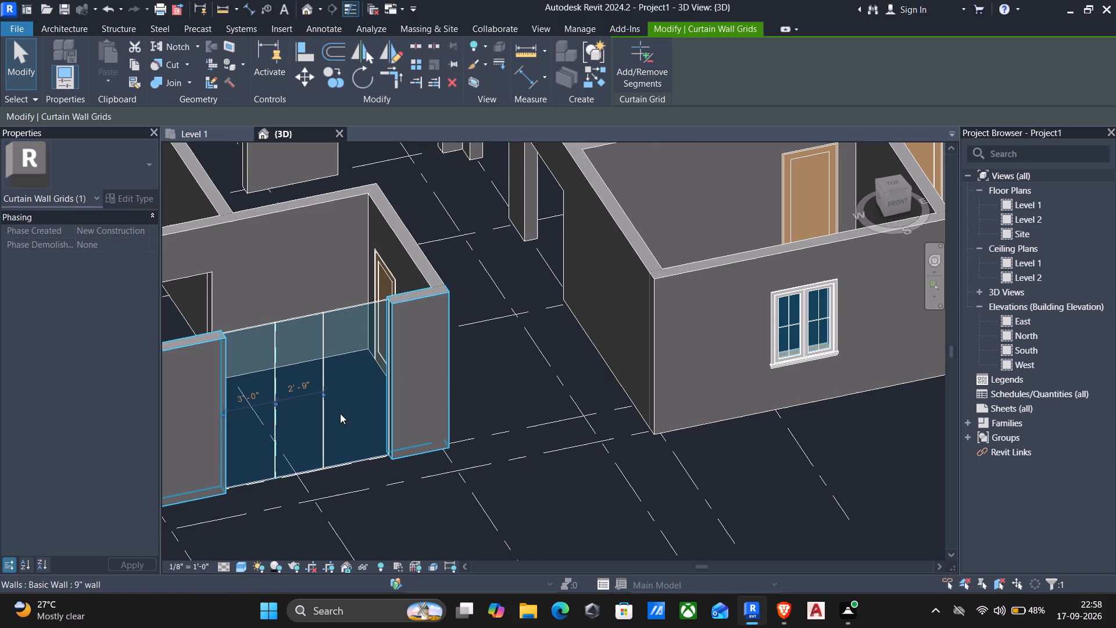
Set the other vertical grid line to 3'-0" from the opposite end of the grid 2 curtain wall.
left_click(323, 430)
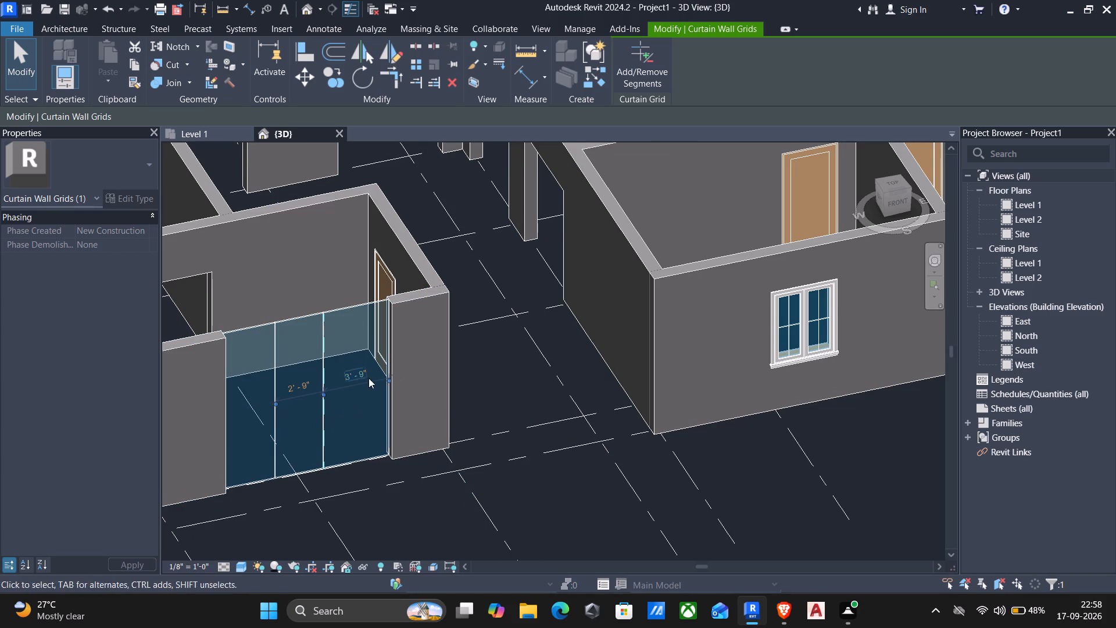
left_click(362, 377)
type("3'")
key("Return")
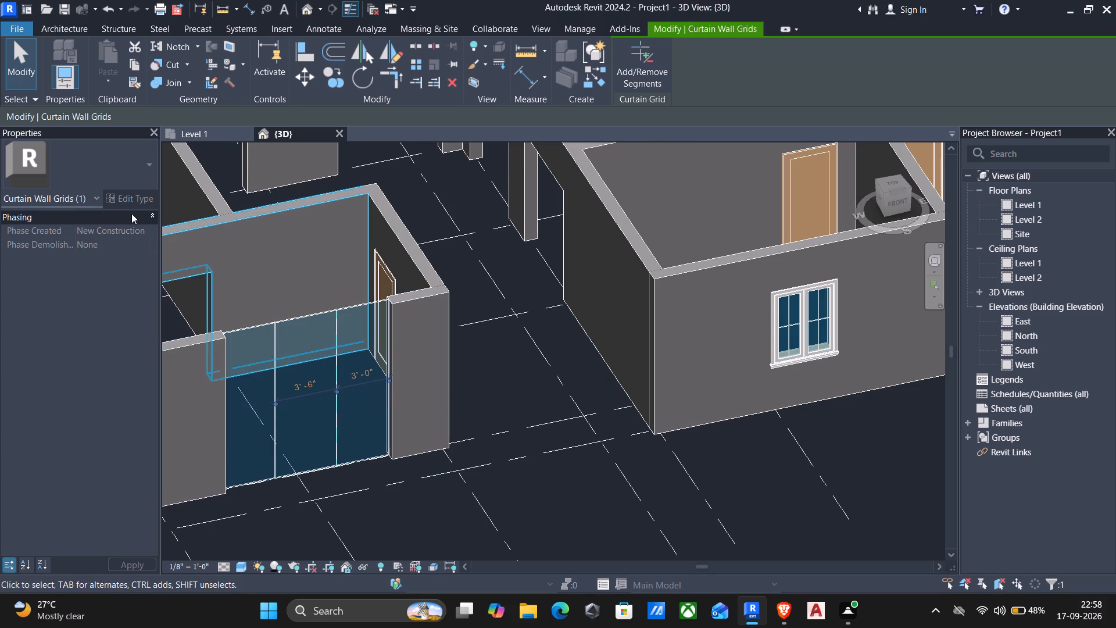
key("Escape")
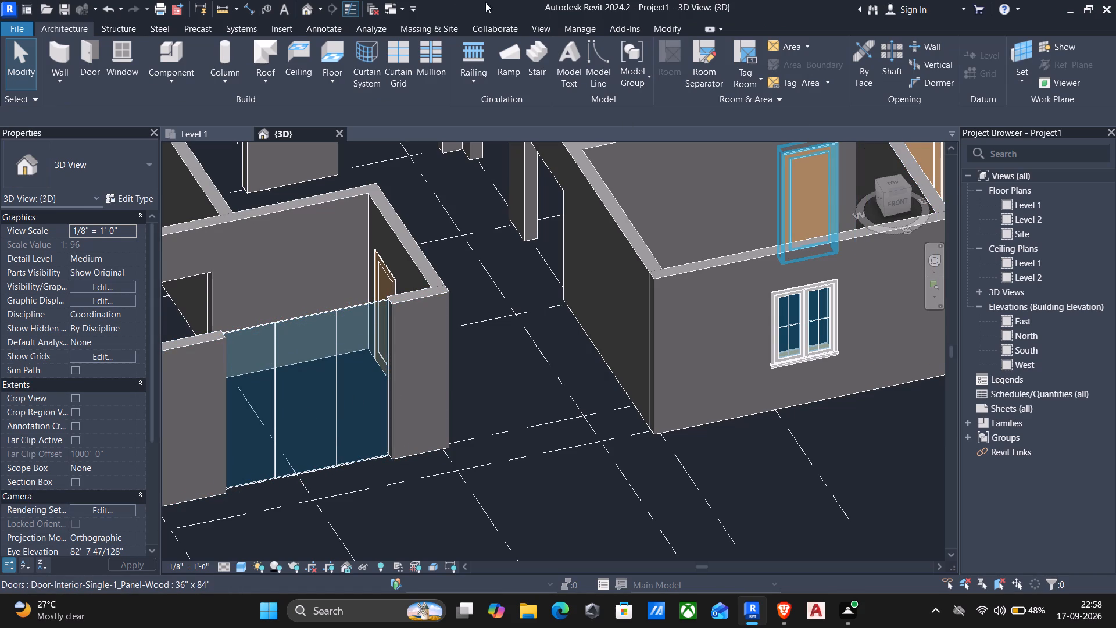
Place 2.5" x 5" rectangular mullions on all grid lines of the grid 2 curtain wall.
left_click(423, 46)
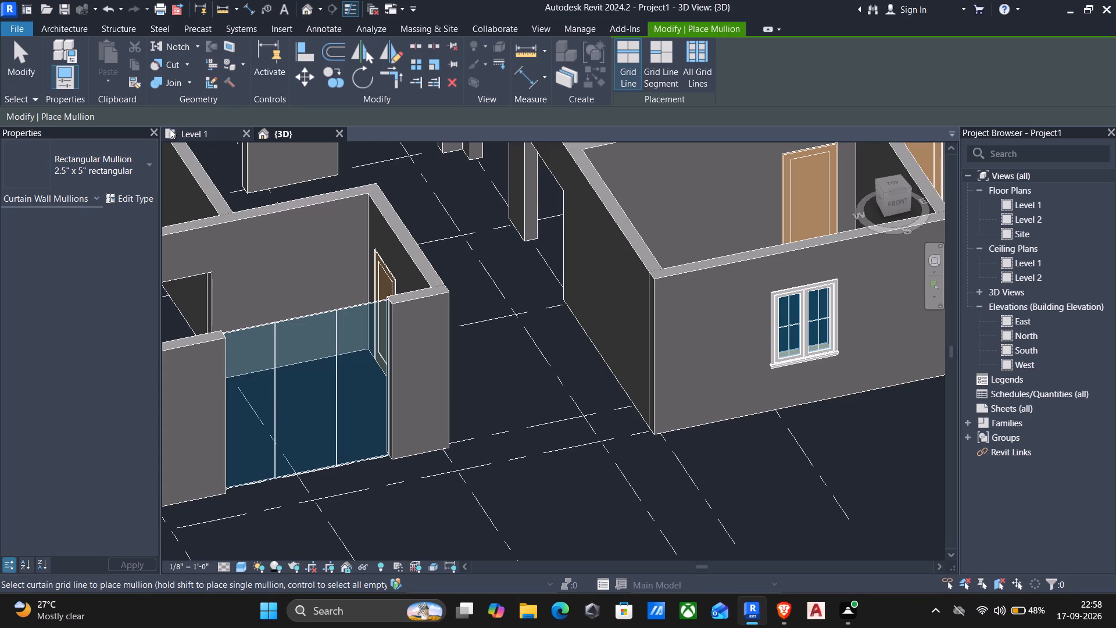
left_click(704, 51)
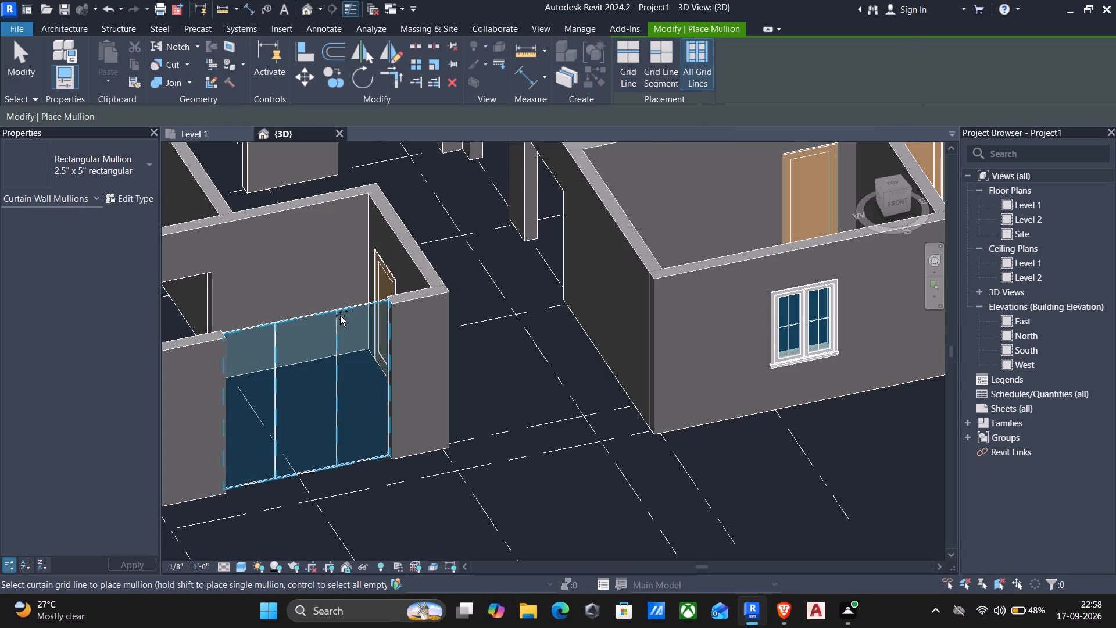
left_click(335, 330)
scroll(335, 329, "down", 3)
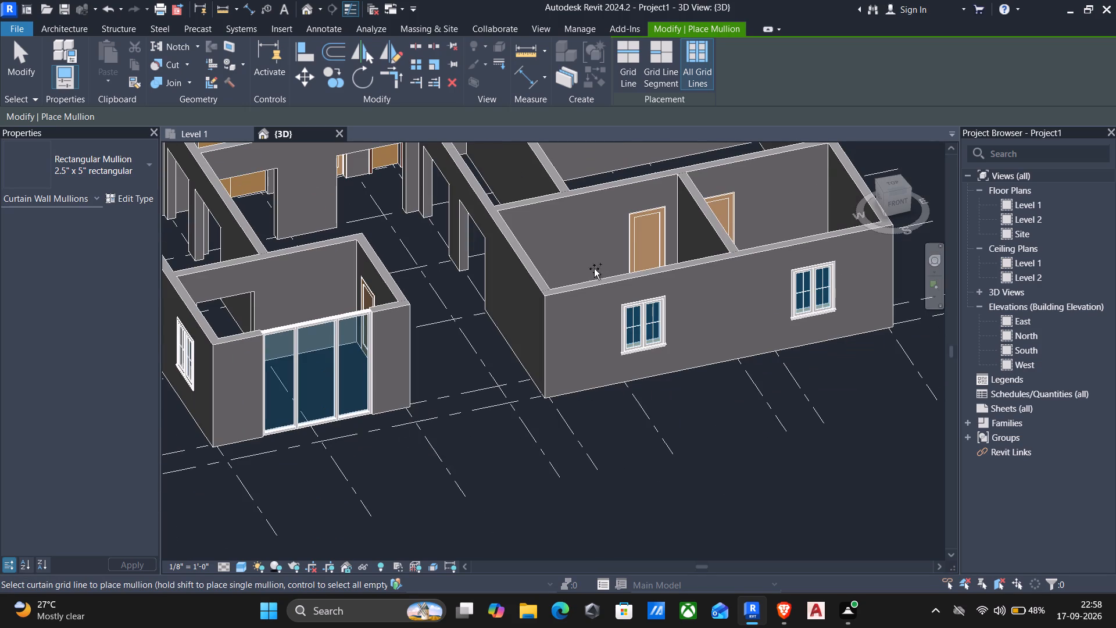
Look over the grid 2 curtain wall and neighbouring rooms in 3D, and review the Level 1 plan between grids 1 and 5.
middle_click_drag(598, 265, 606, 337)
scroll(608, 336, "up", 1)
middle_click_drag(478, 384, 493, 380)
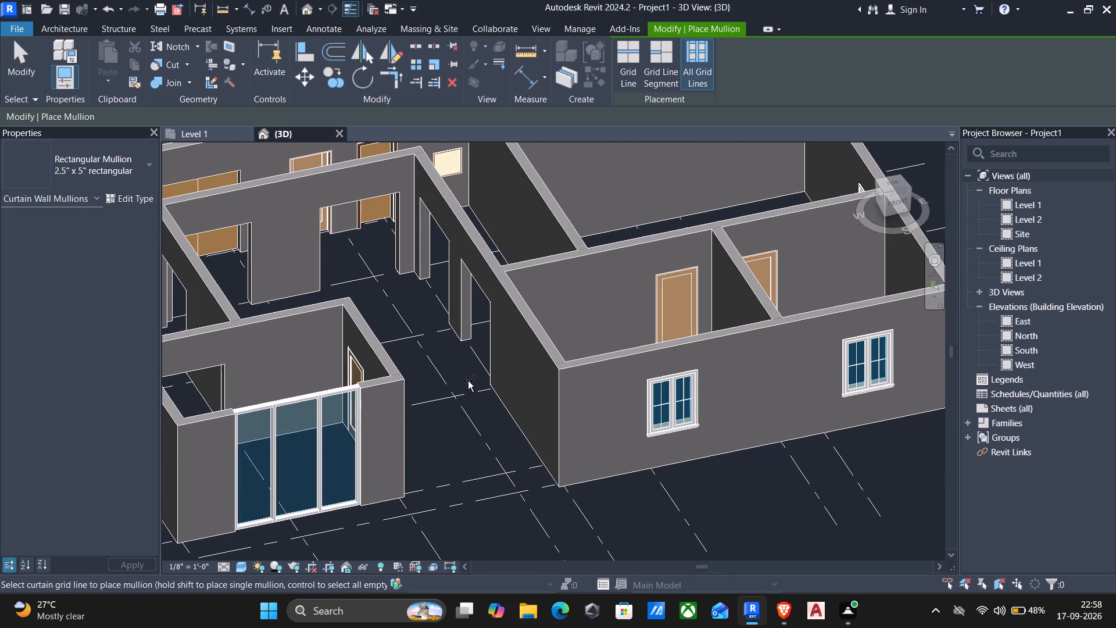
scroll(468, 381, "up", 2)
scroll(468, 381, "down", 2)
key("Escape")
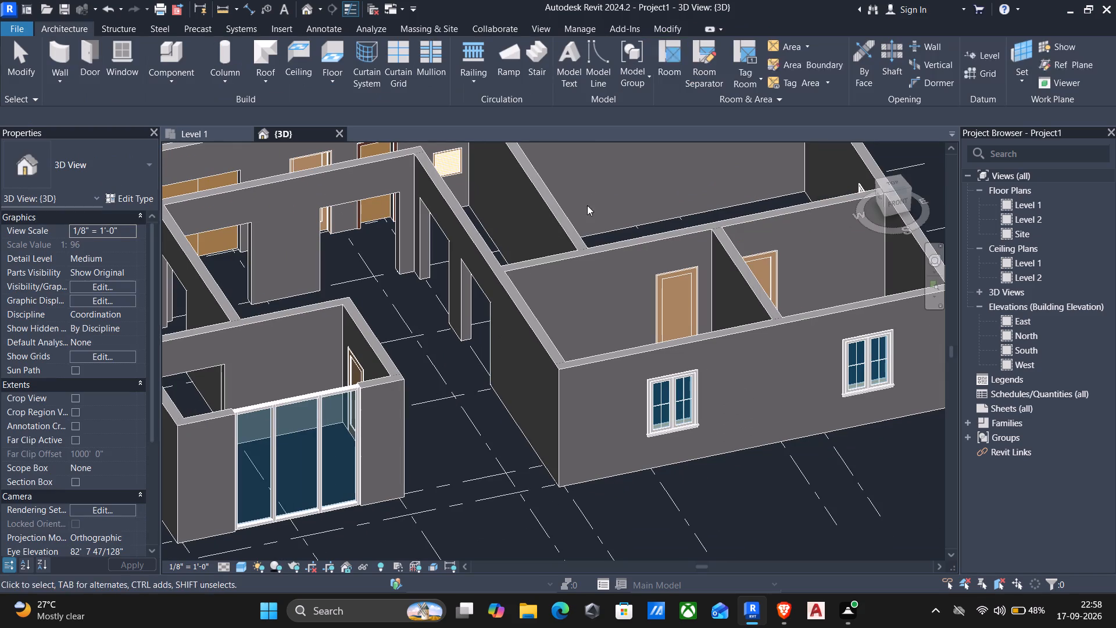
left_click(201, 135)
scroll(375, 401, "down", 3)
middle_click_drag(386, 356, 380, 358)
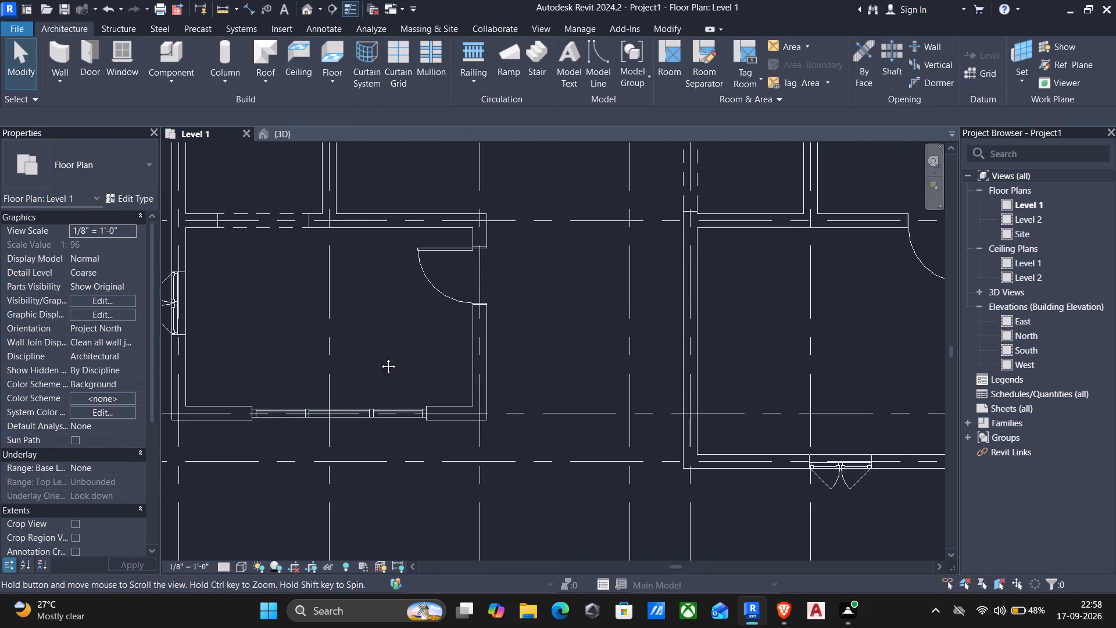
middle_click_drag(380, 358, 377, 398)
scroll(357, 331, "down", 3)
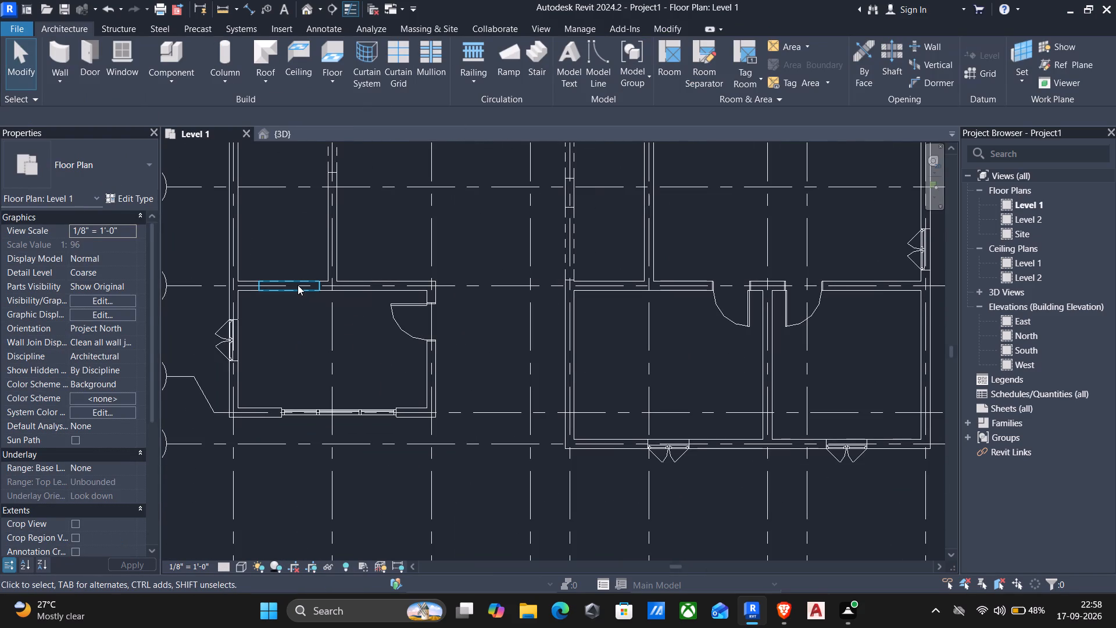
scroll(544, 369, "down", 2)
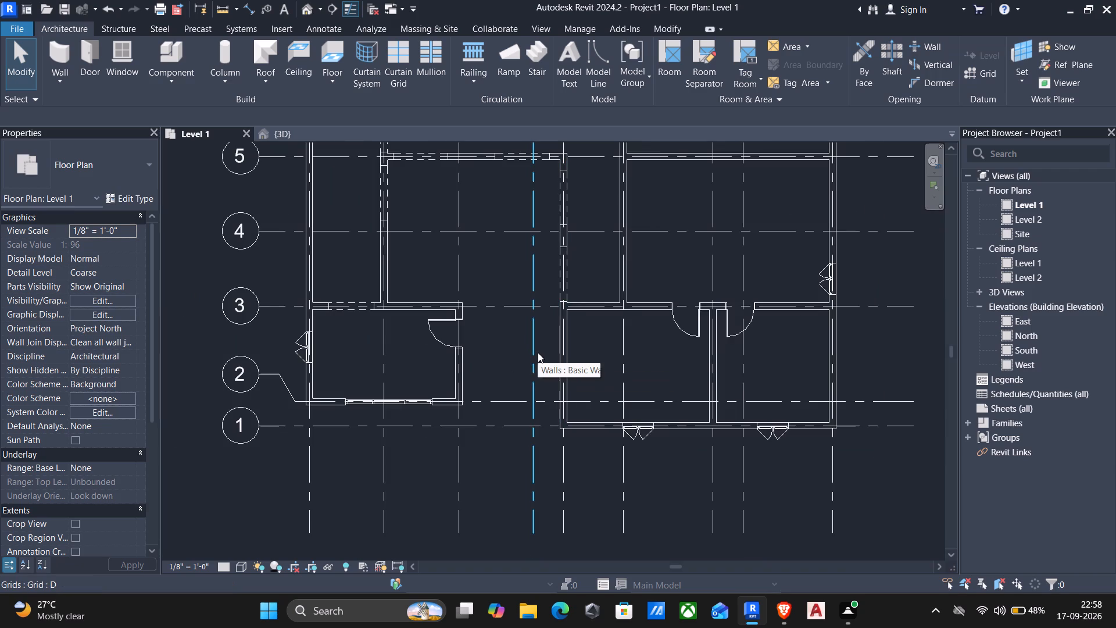
middle_click(503, 390)
middle_click_drag(500, 397, 500, 409)
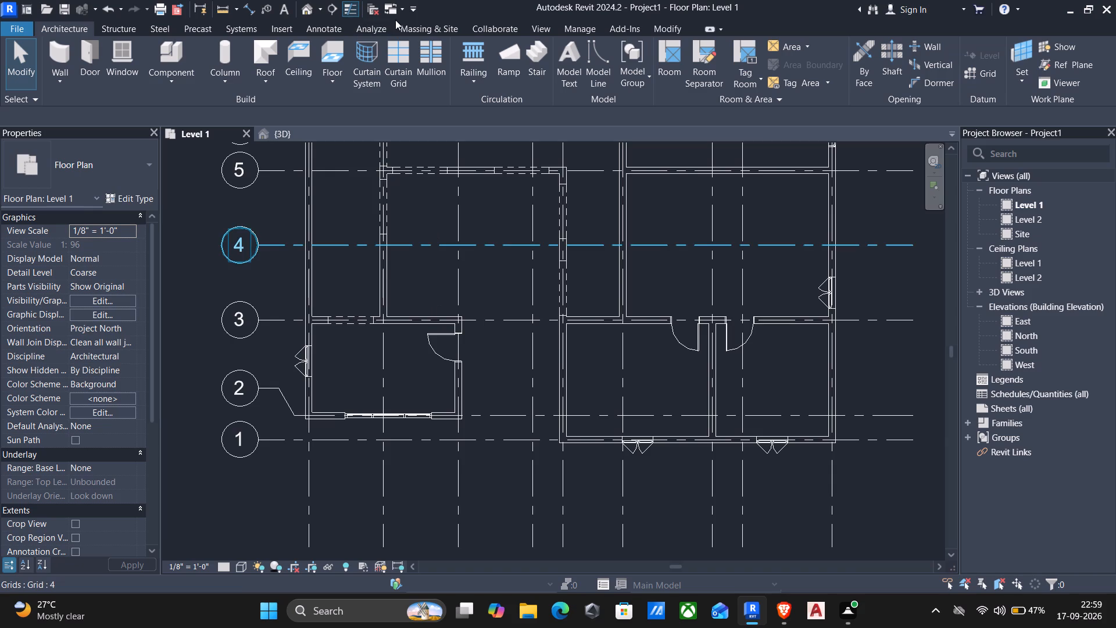
Start placing a component and browse for a family to load in the US library folder.
left_click(194, 79)
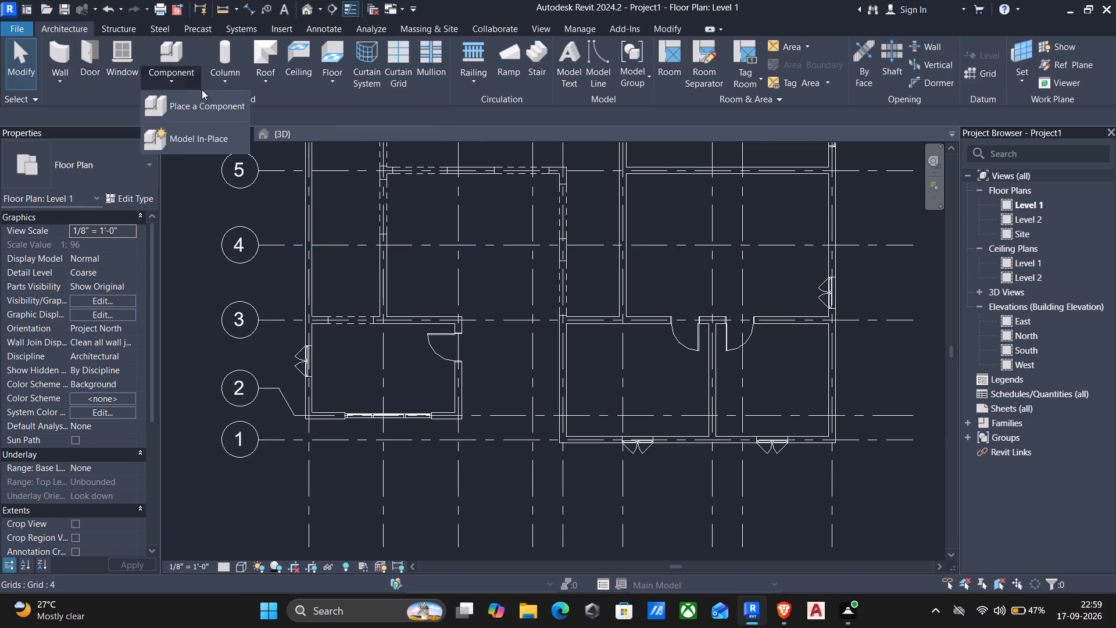
left_click(223, 104)
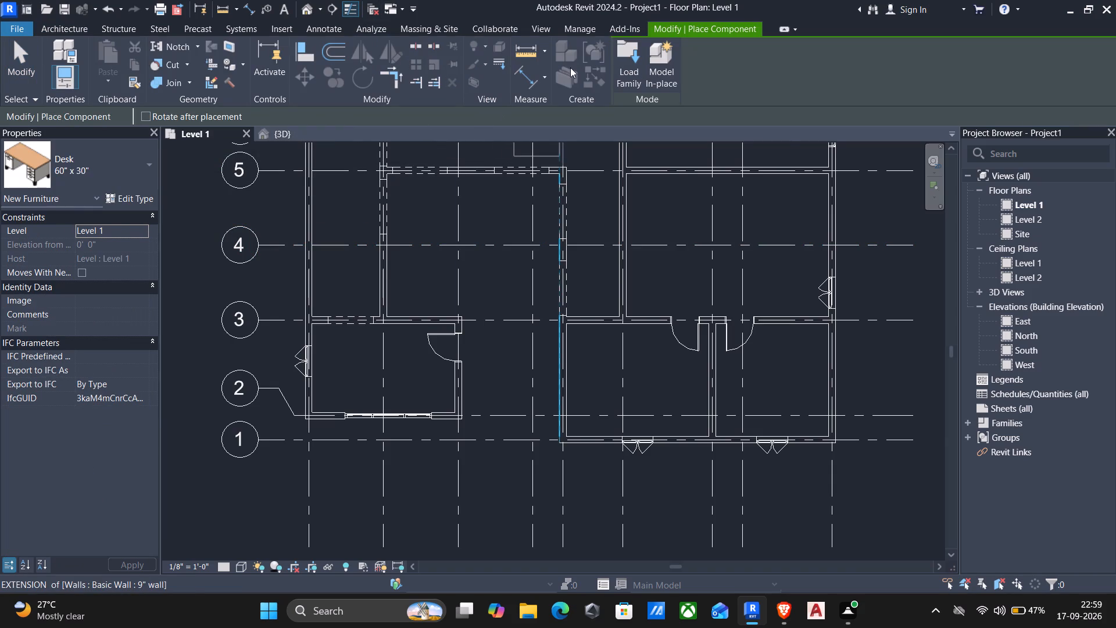
left_click(632, 56)
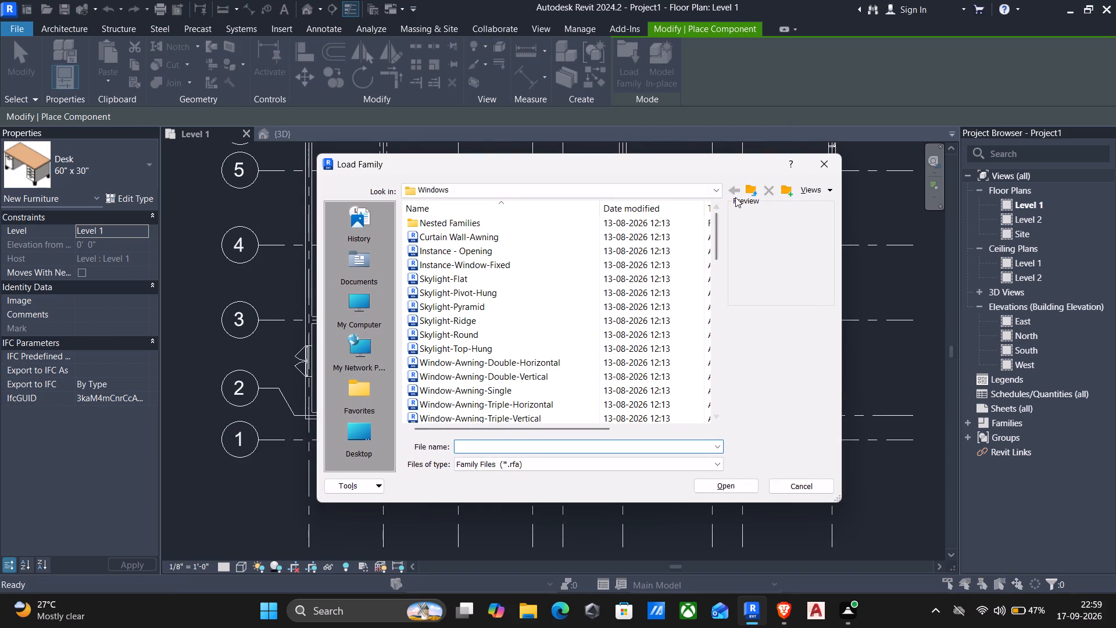
left_click(743, 195)
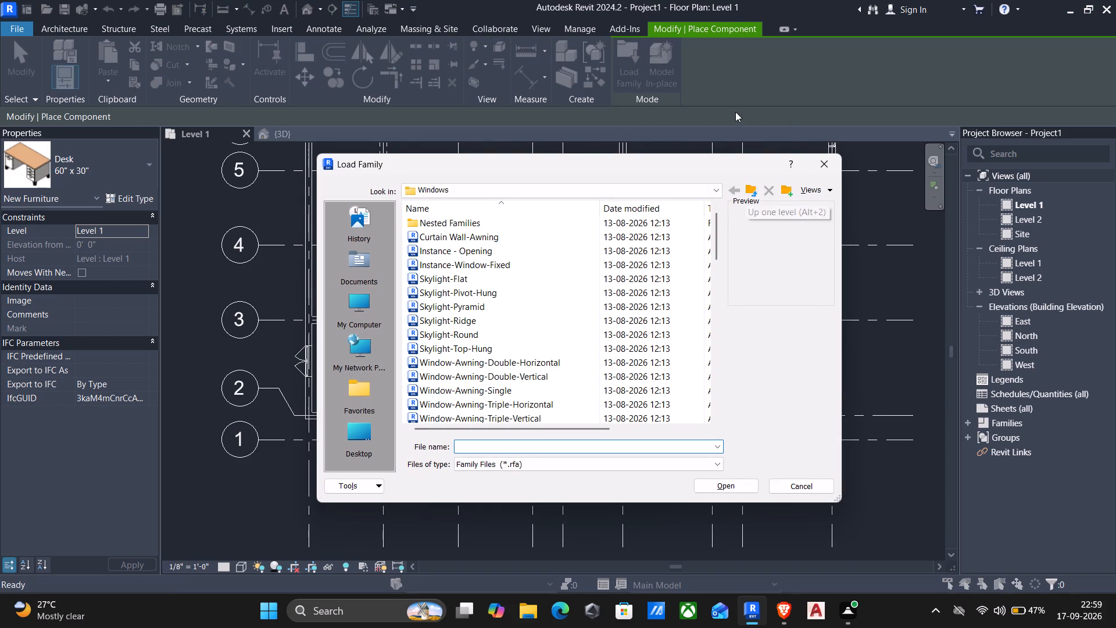
left_click(735, 111)
left_click(749, 193)
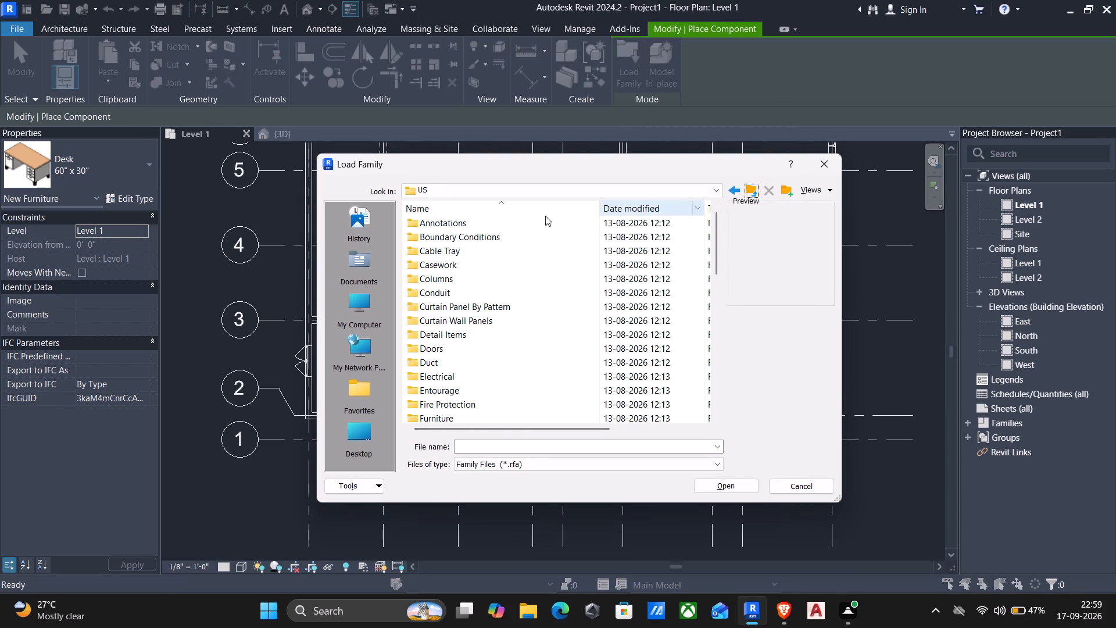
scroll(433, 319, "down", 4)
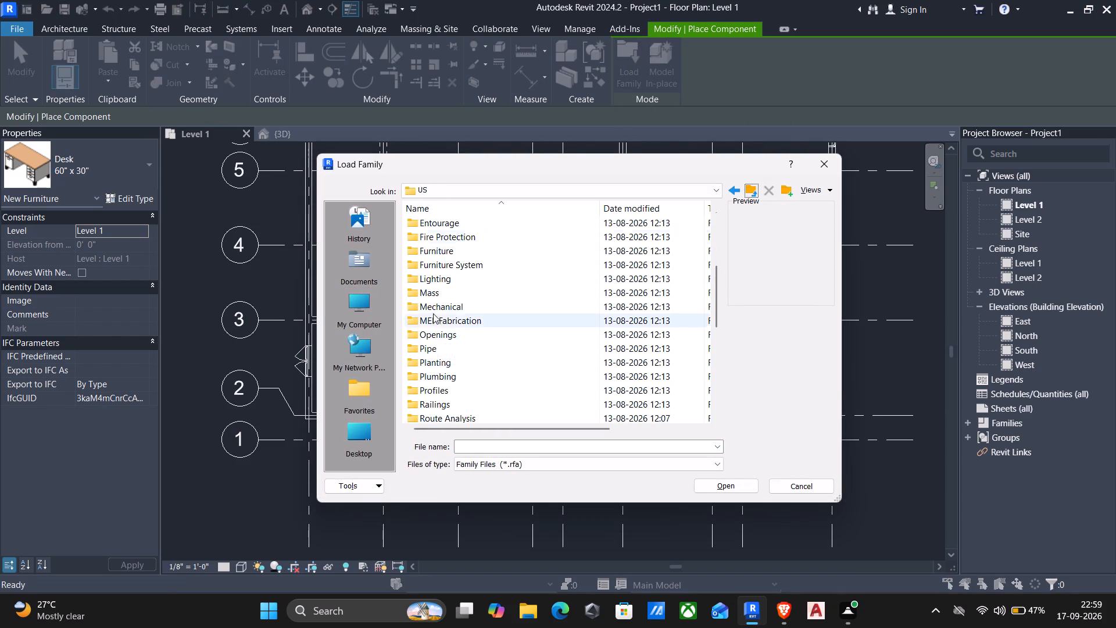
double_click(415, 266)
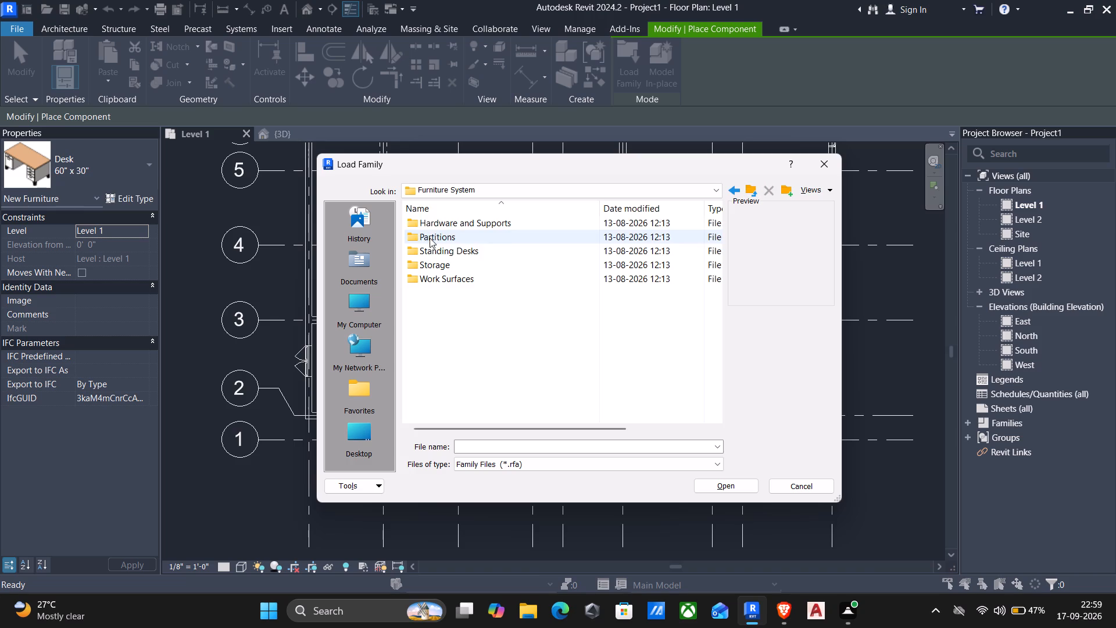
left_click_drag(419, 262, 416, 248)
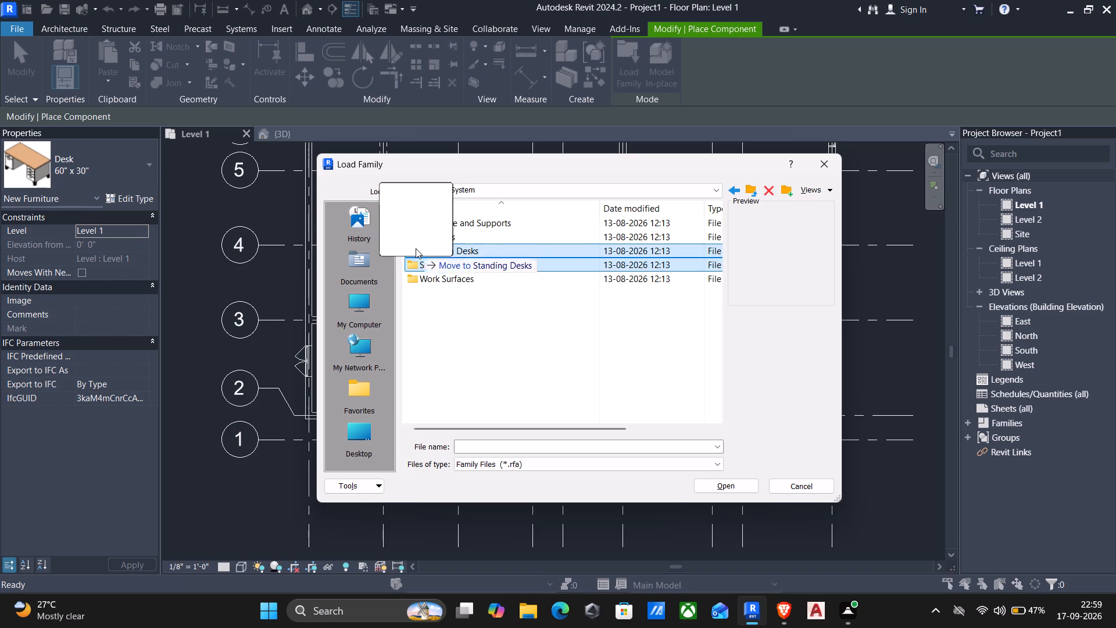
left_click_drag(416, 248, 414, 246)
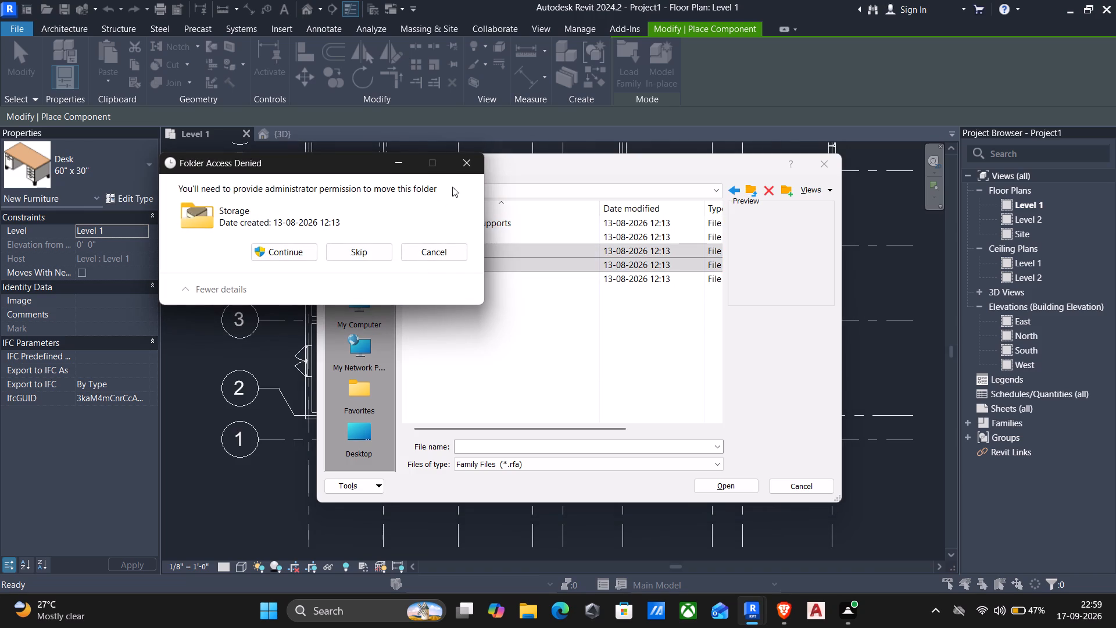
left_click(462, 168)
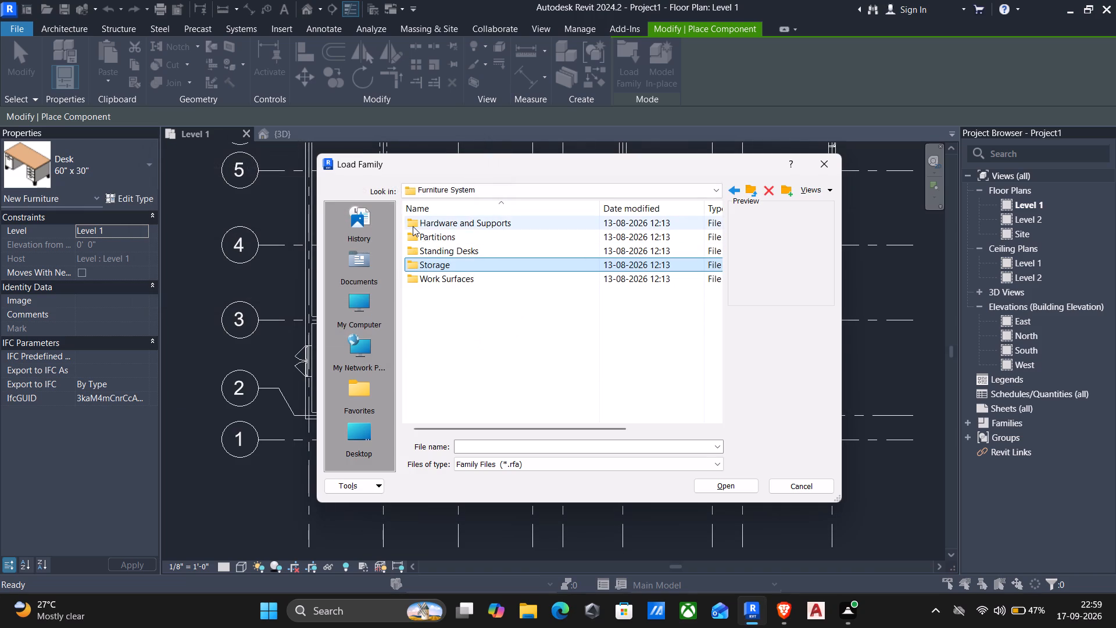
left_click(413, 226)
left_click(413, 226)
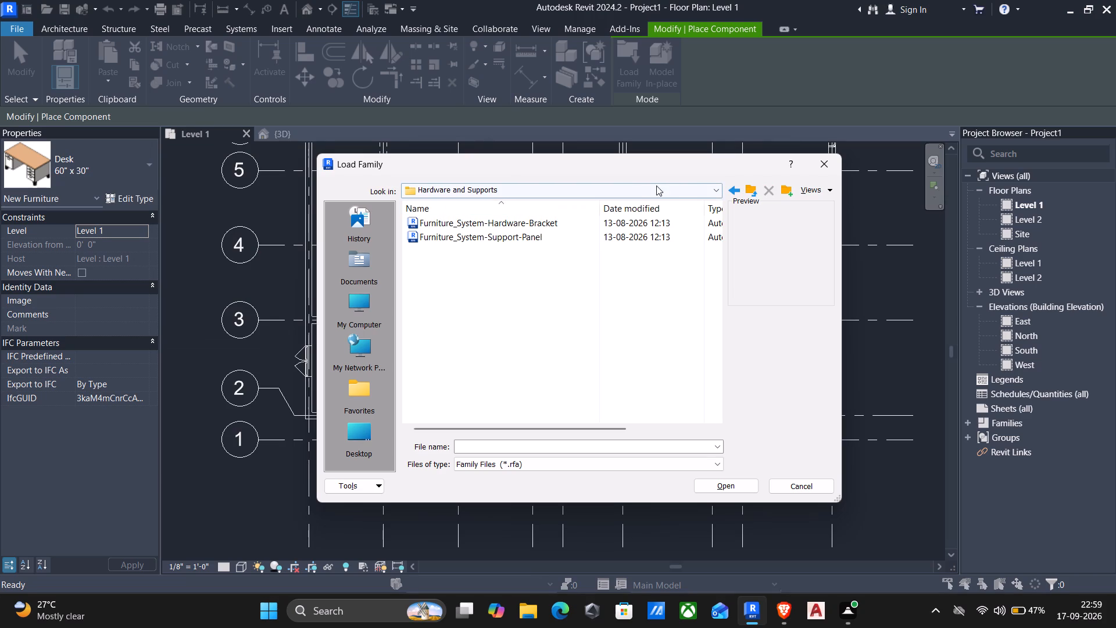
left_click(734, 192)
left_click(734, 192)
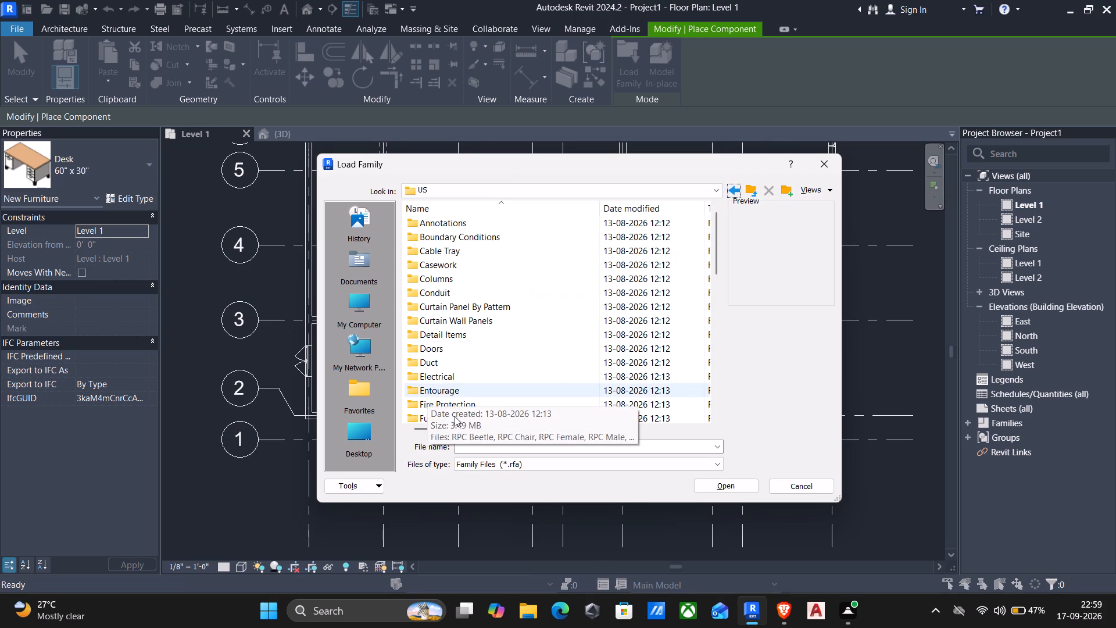
Load the Bed-Box family from the Beds folder of the Furniture library.
scroll(455, 416, "down", 2)
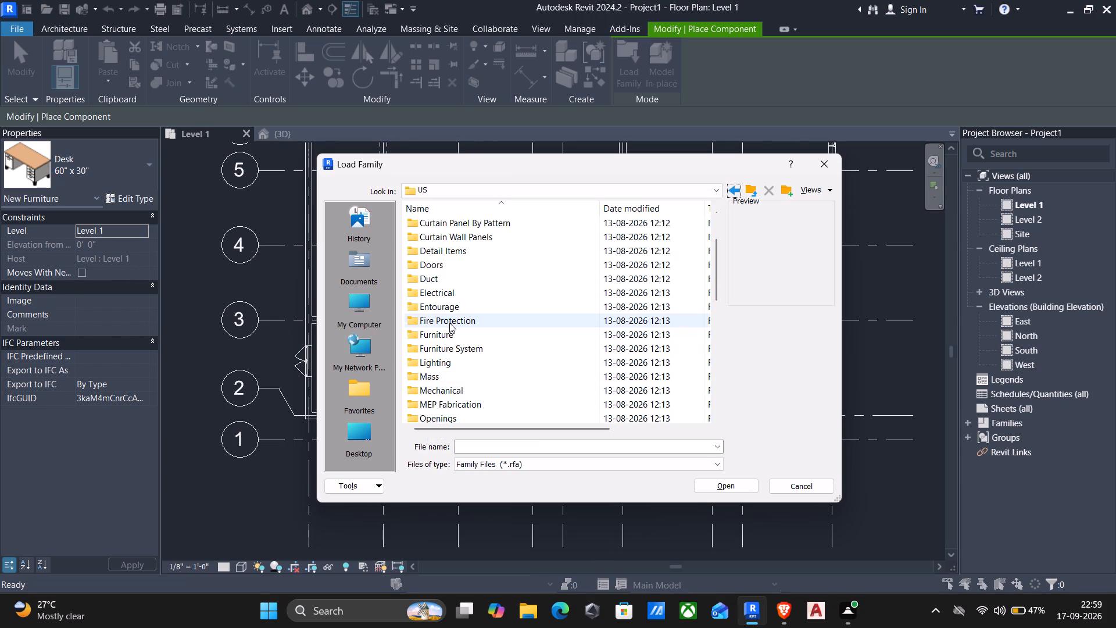
left_click(444, 329)
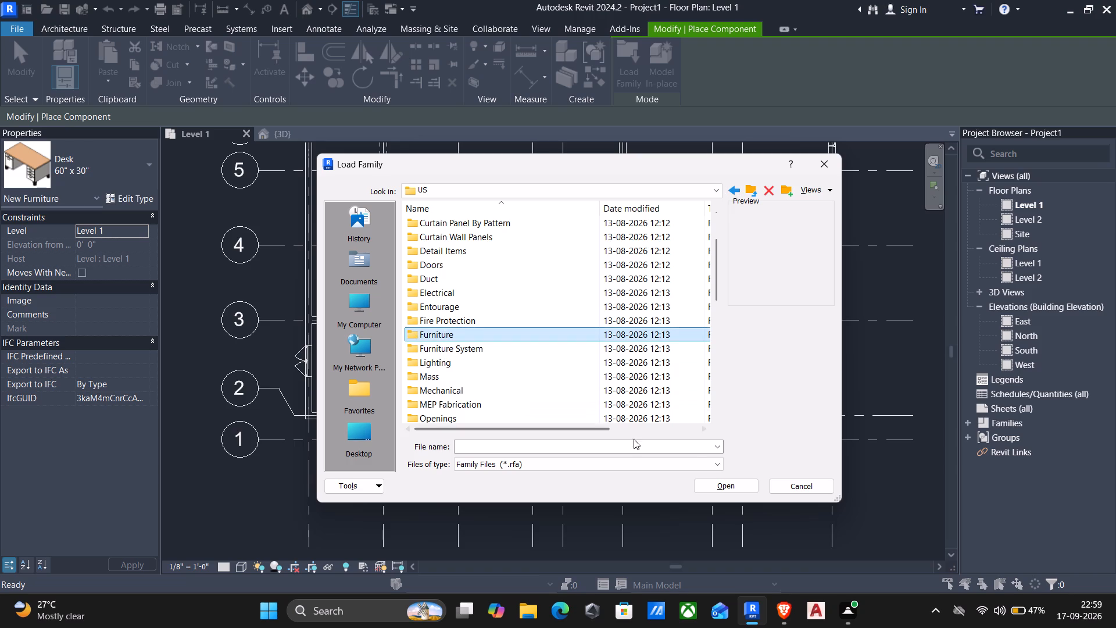
left_click(755, 484)
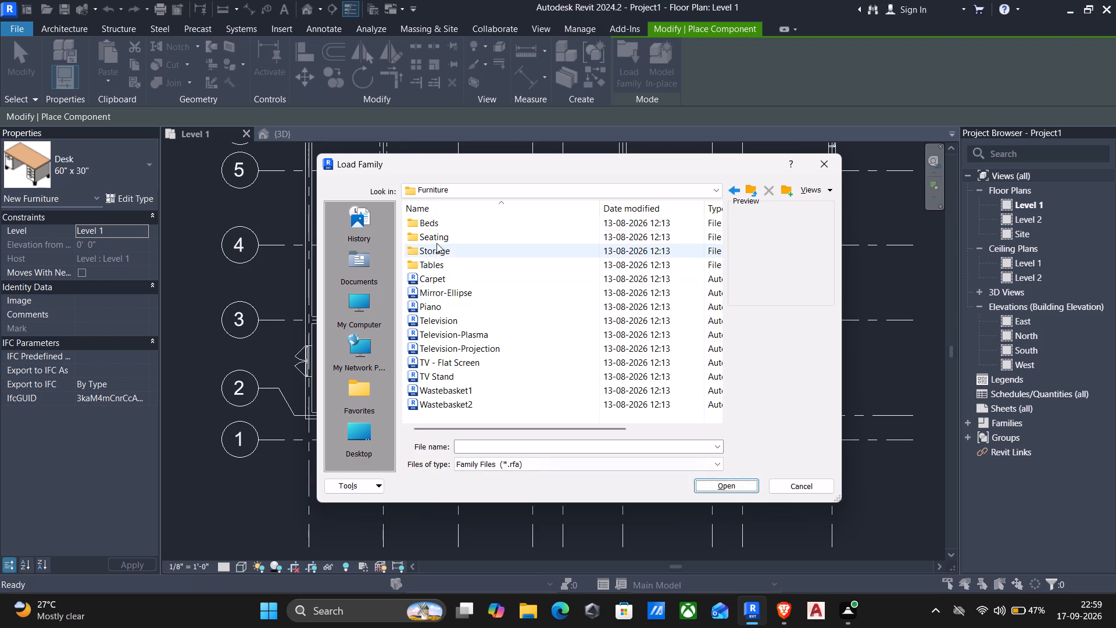
left_click(428, 223)
left_click(422, 222)
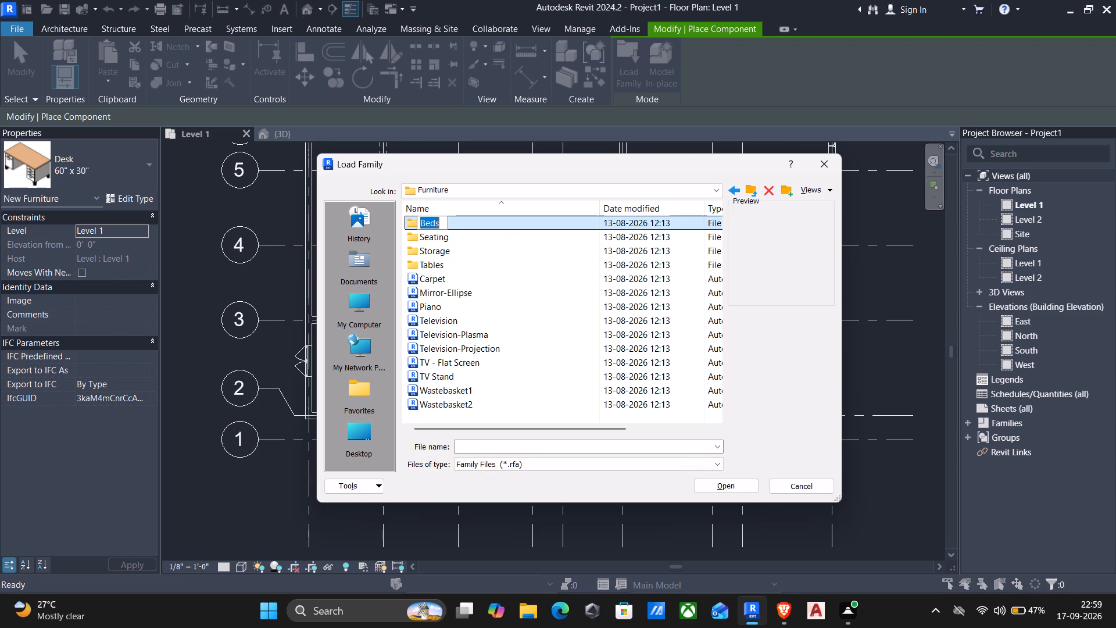
left_click(403, 229)
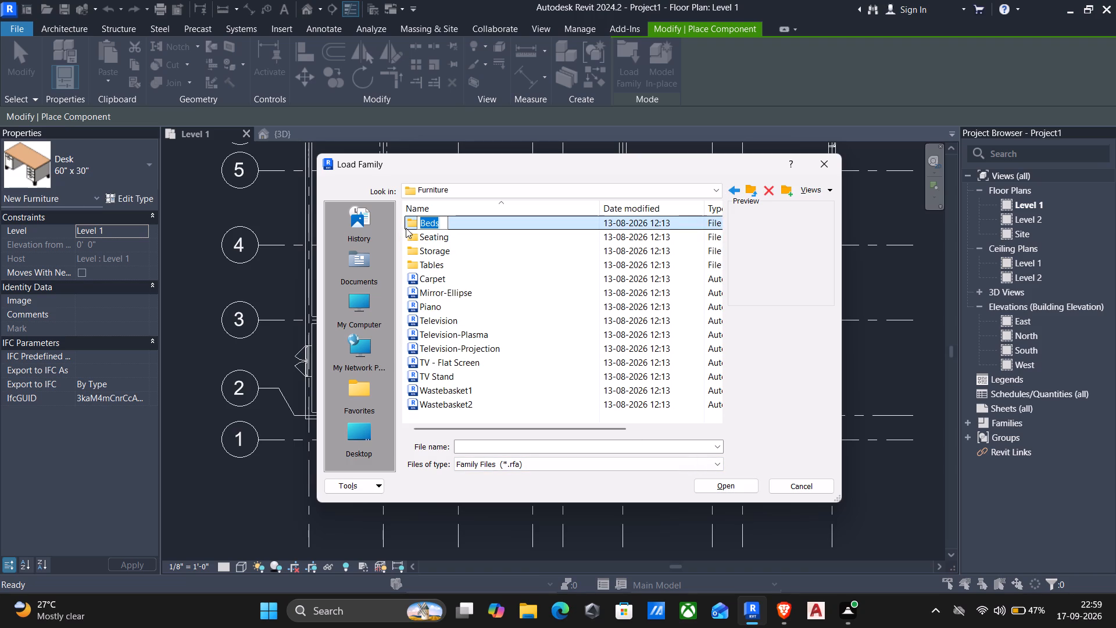
double_click(412, 220)
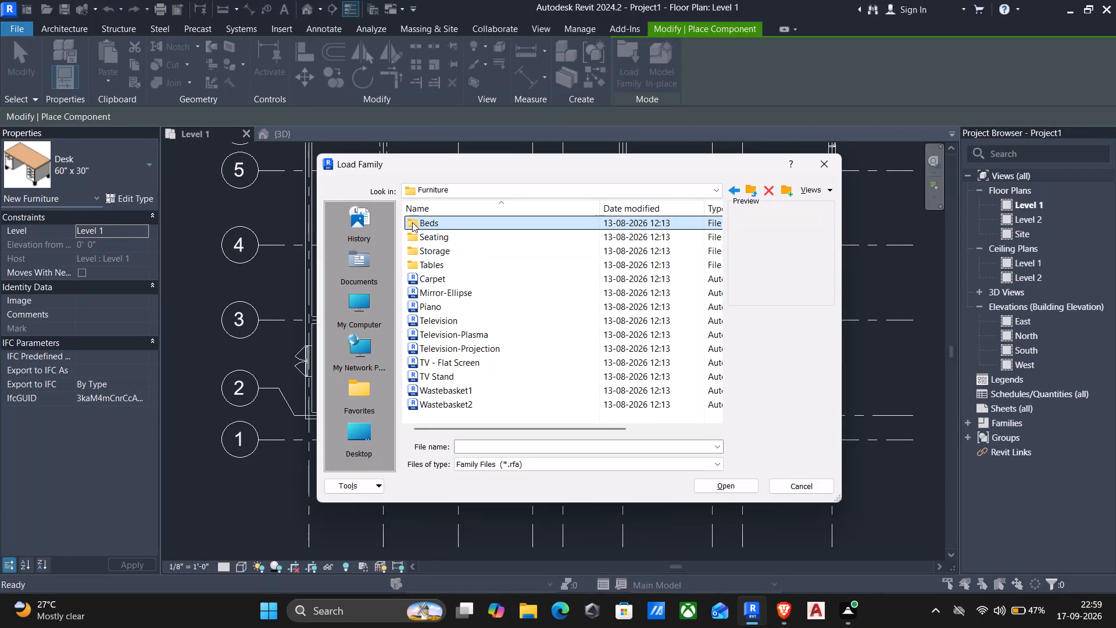
double_click(412, 222)
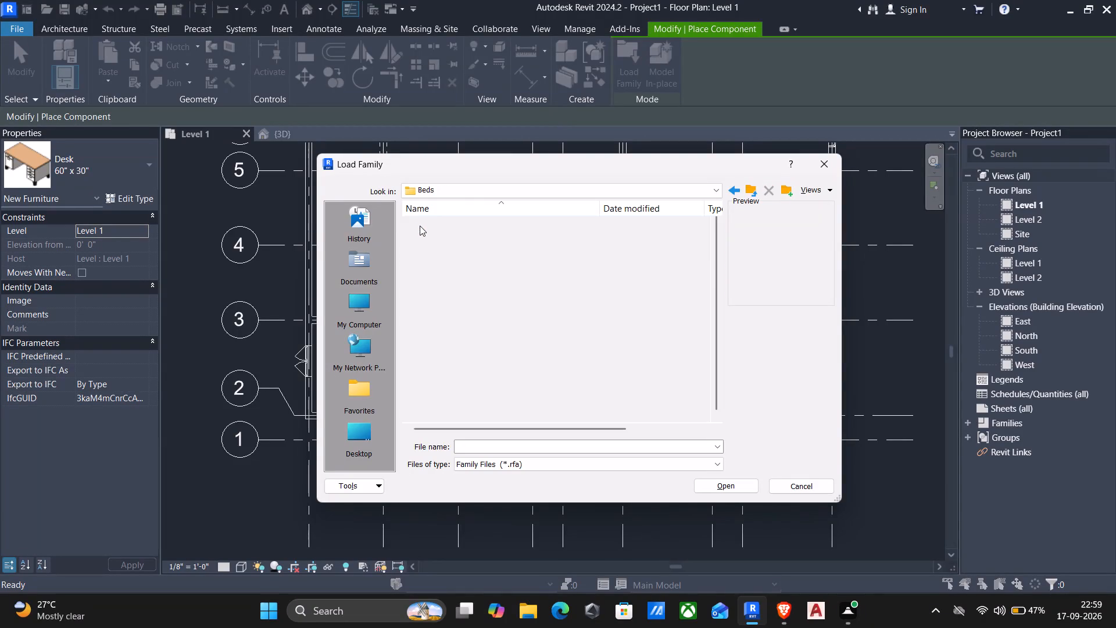
left_click(451, 223)
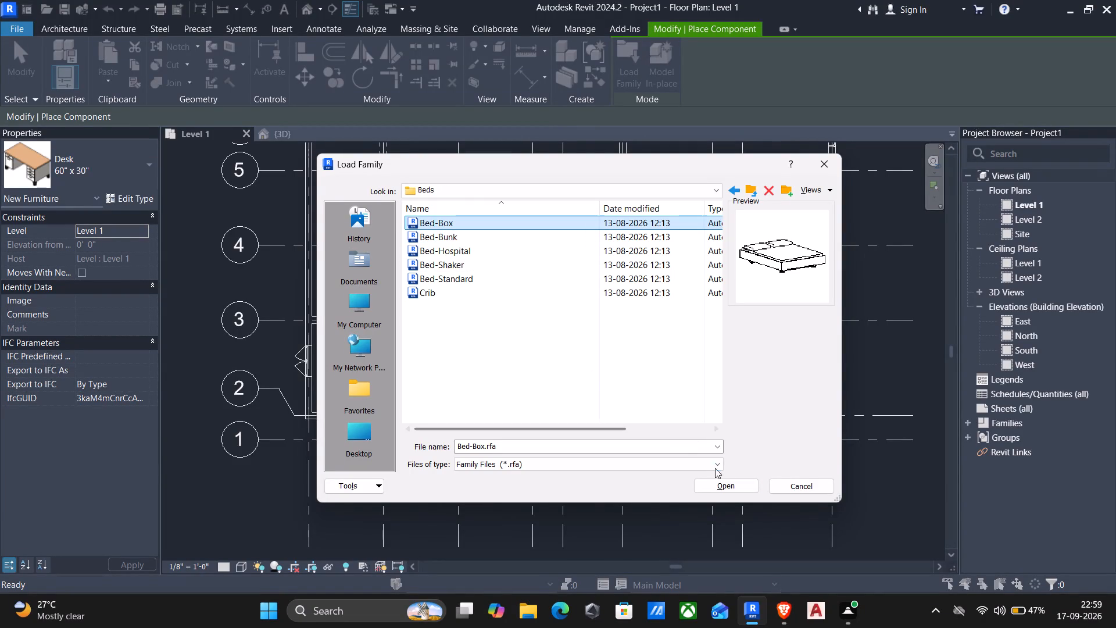
left_click(734, 484)
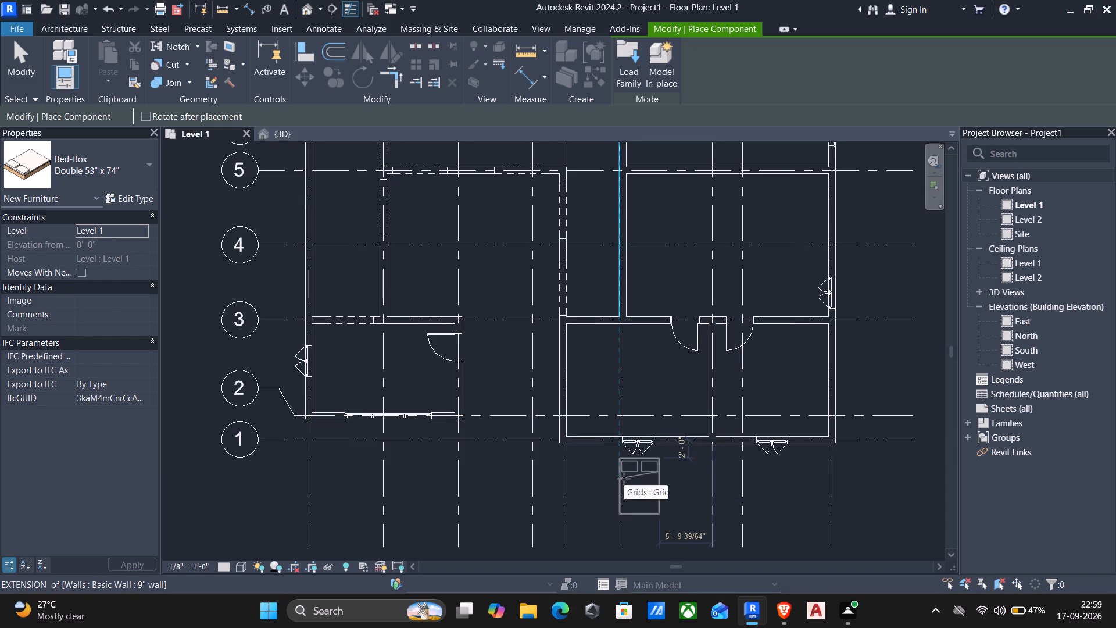
Place a Double 53" x 74" Bed-Box in the room between grids E and G, headboard toward grid E, about 4'-0" from grid 3.
middle_click_drag(397, 473, 322, 459)
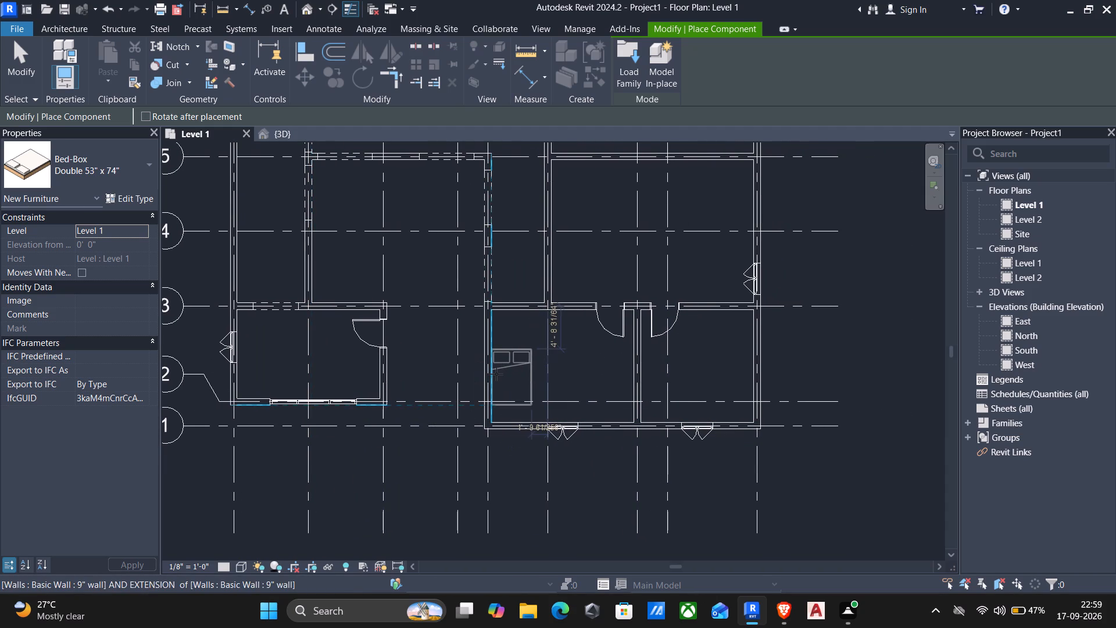
key("space")
key("space")
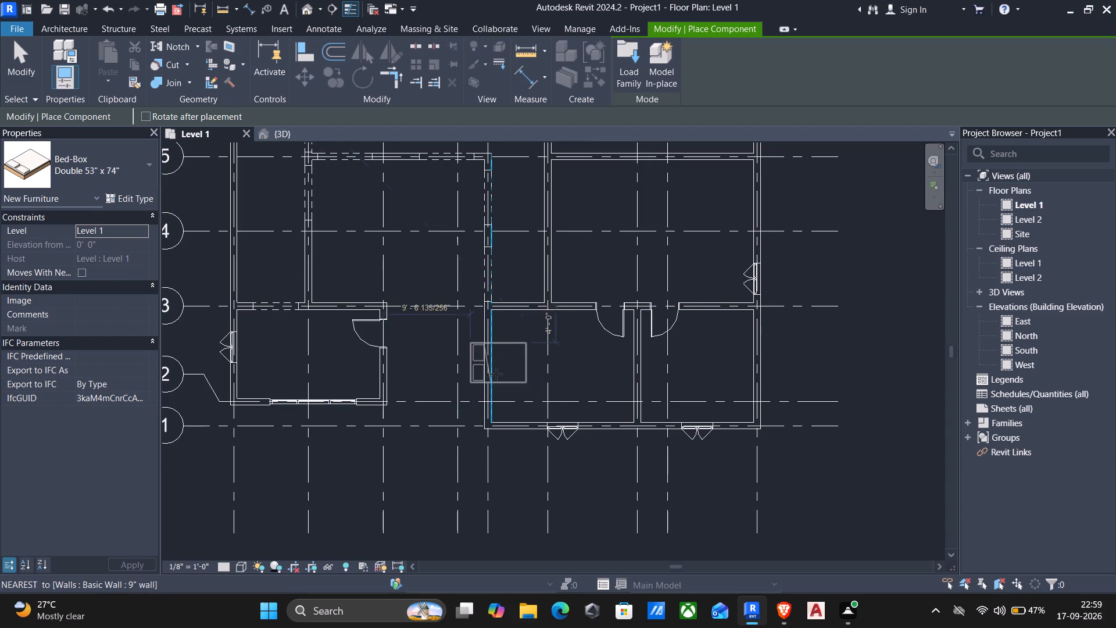
left_click(519, 374)
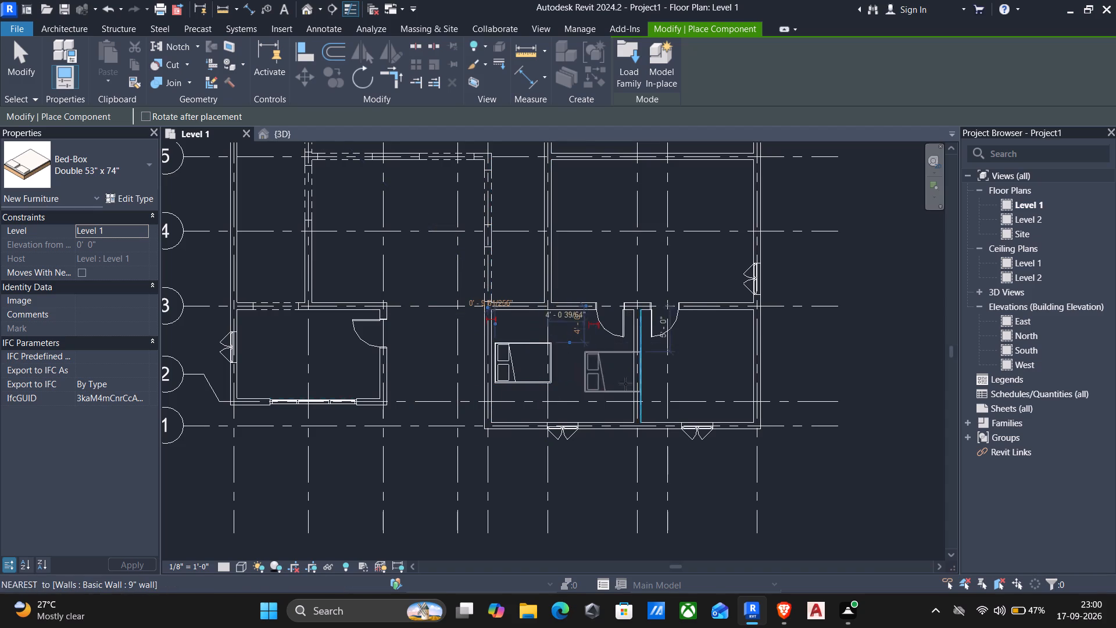
Place another Double 53" x 74" Bed-Box in the room between grids G and I, with its headboard toward the grid I wall.
key("space")
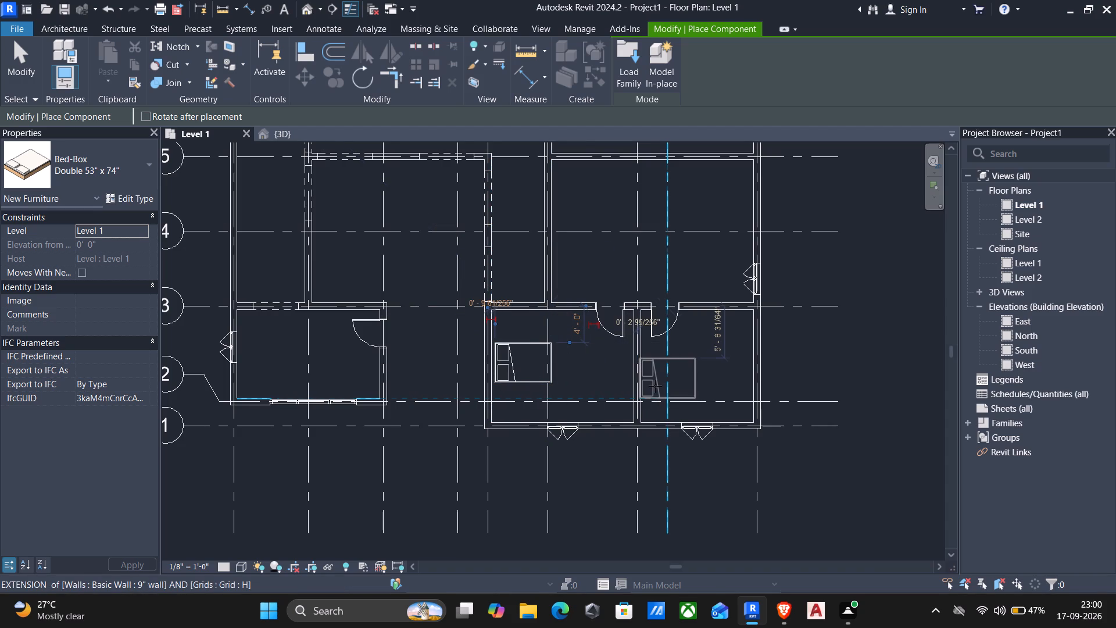
key("space")
key("space")
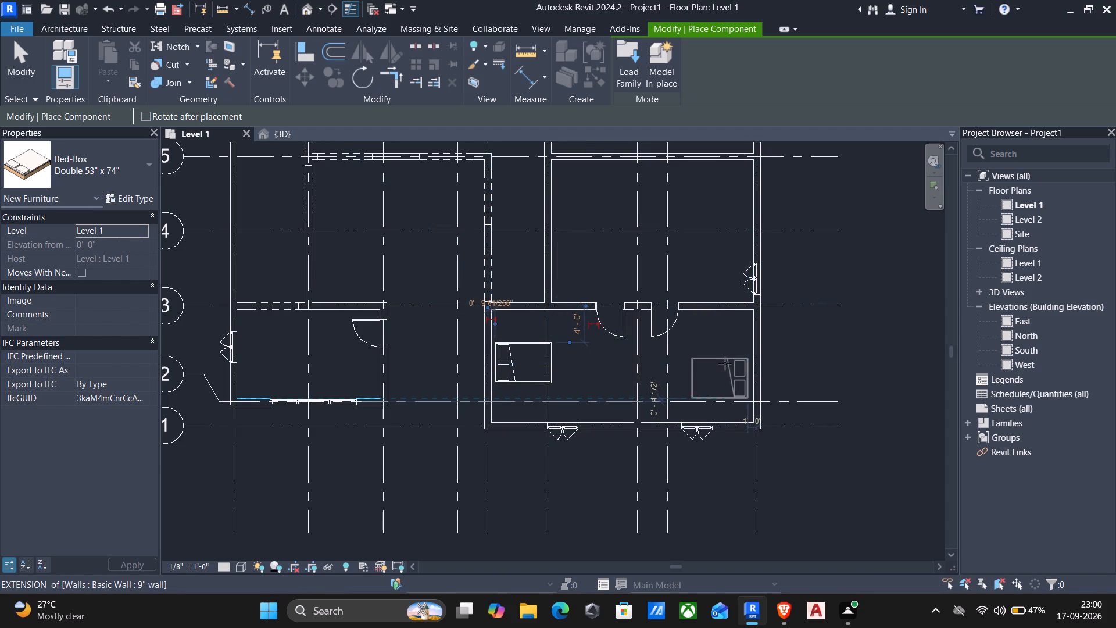
left_click(730, 354)
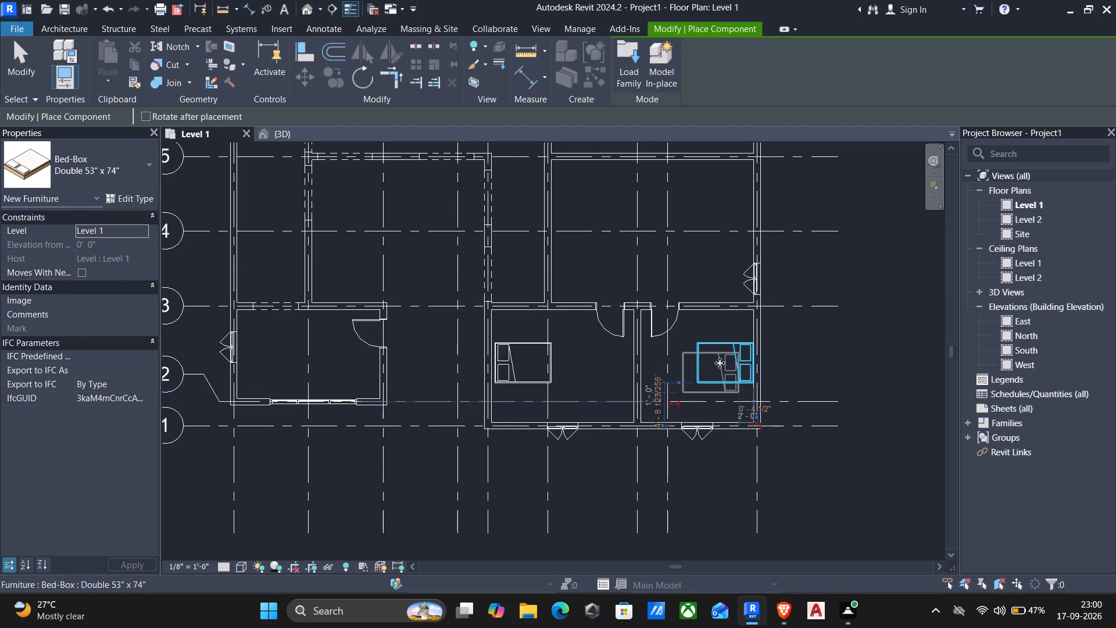
Load the Chair-Corbu family from the Seating folder of the Furniture library.
middle_click_drag(384, 297, 503, 363)
scroll(502, 363, "up", 1)
key("Escape")
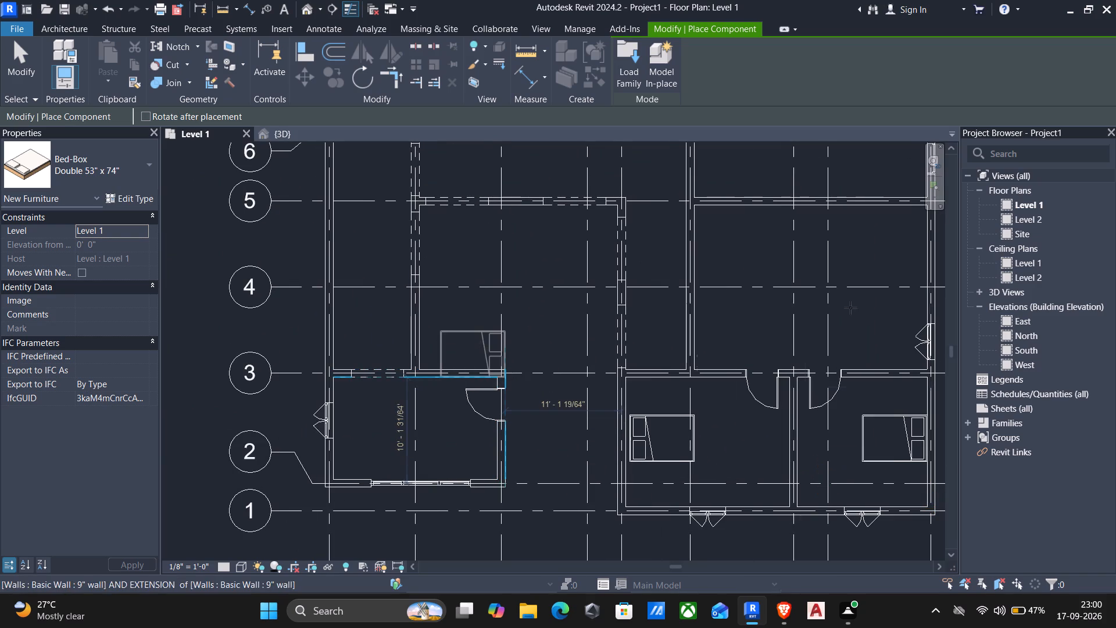
middle_click_drag(793, 290, 778, 330)
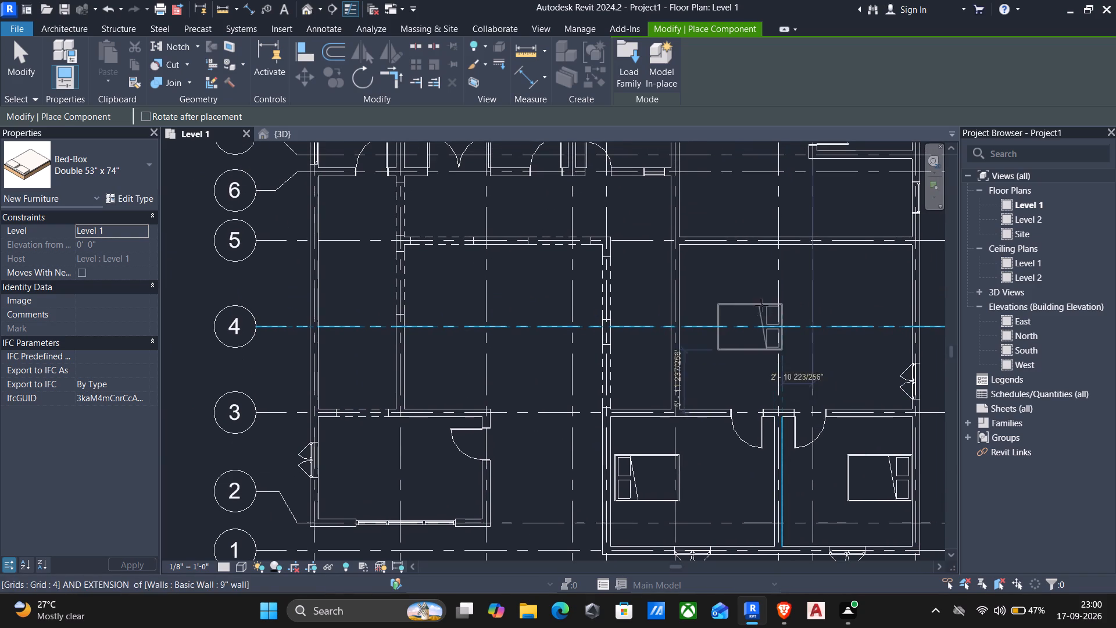
left_click(621, 63)
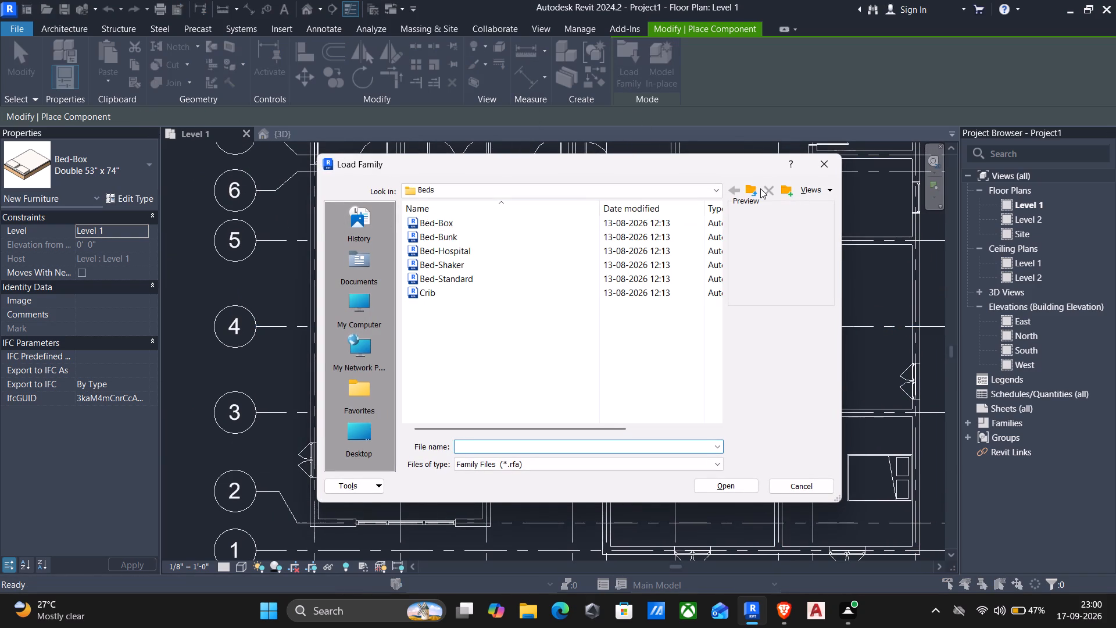
left_click(755, 188)
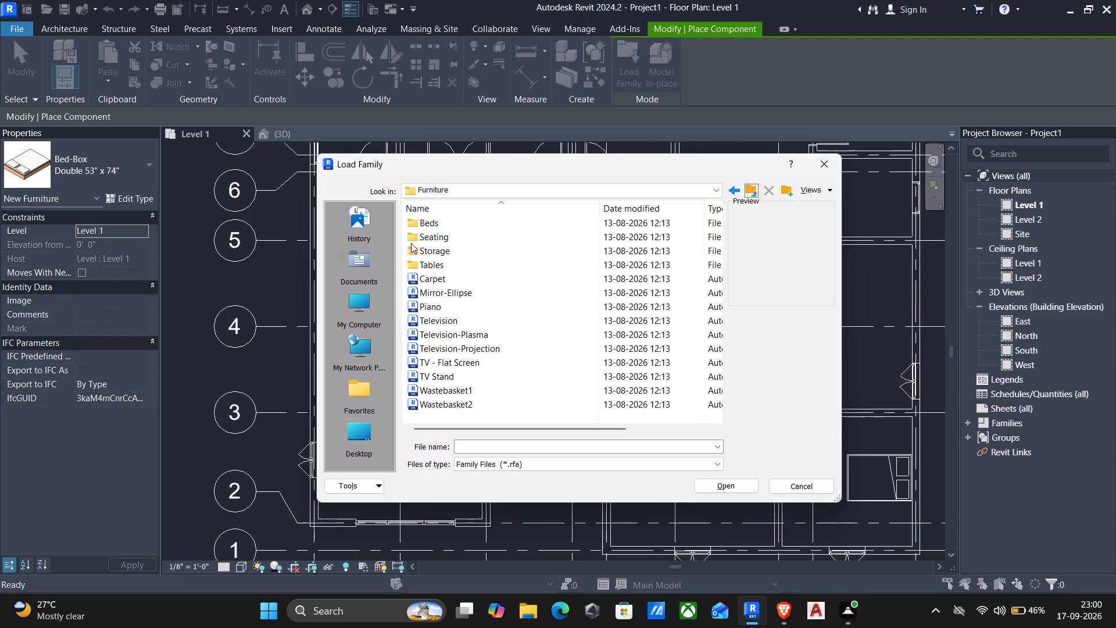
left_click(413, 242)
left_click(413, 242)
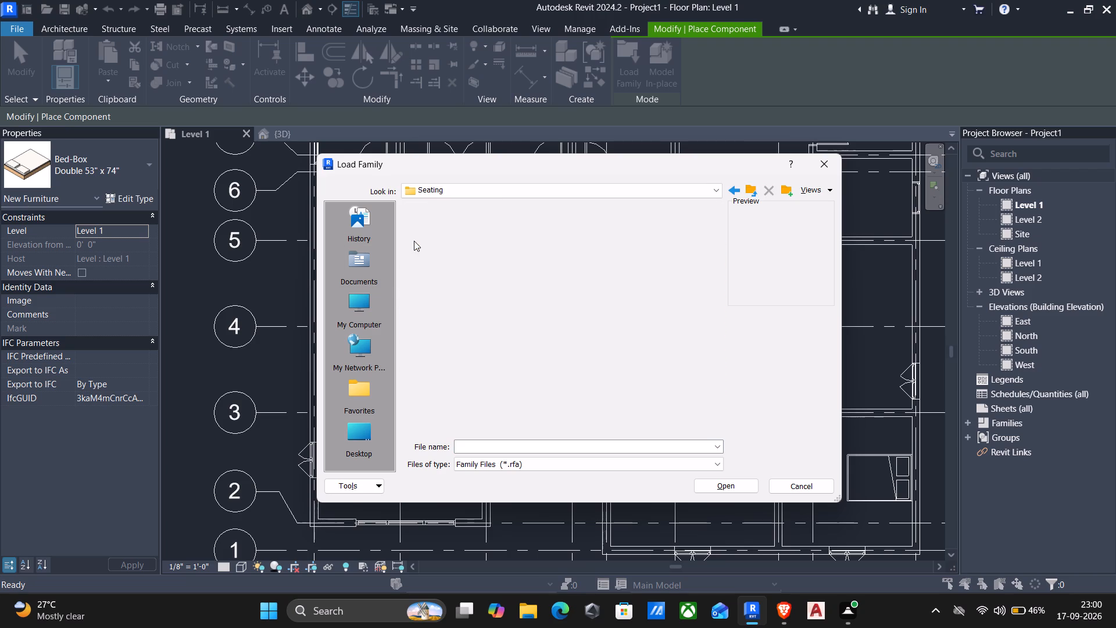
left_click(425, 222)
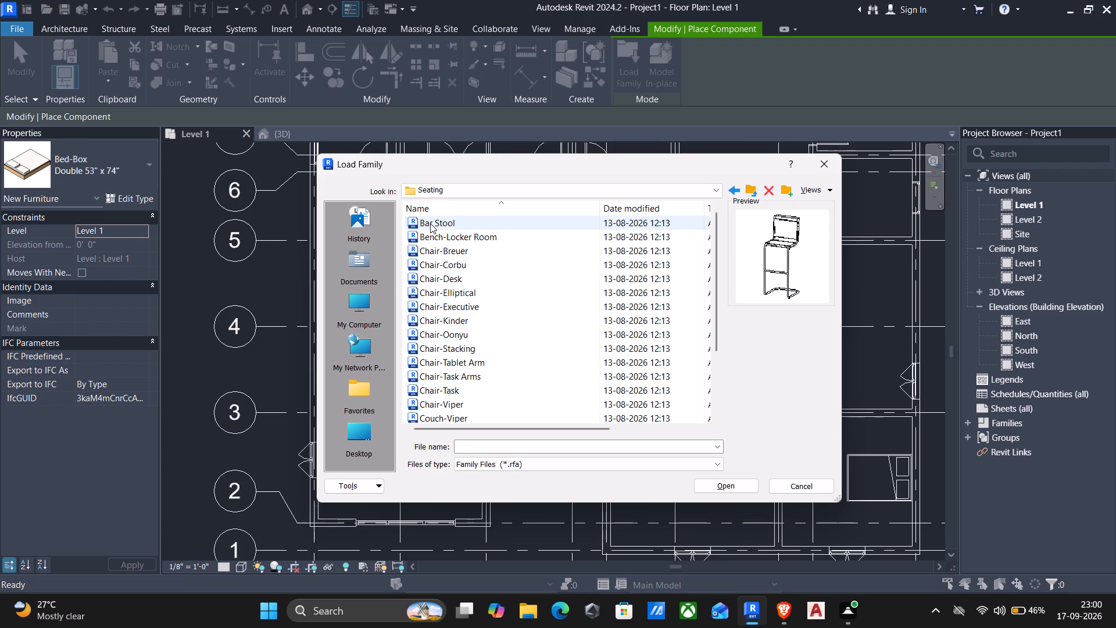
key("Down")
key("Down")
key("Down")
key("Down")
key("Down")
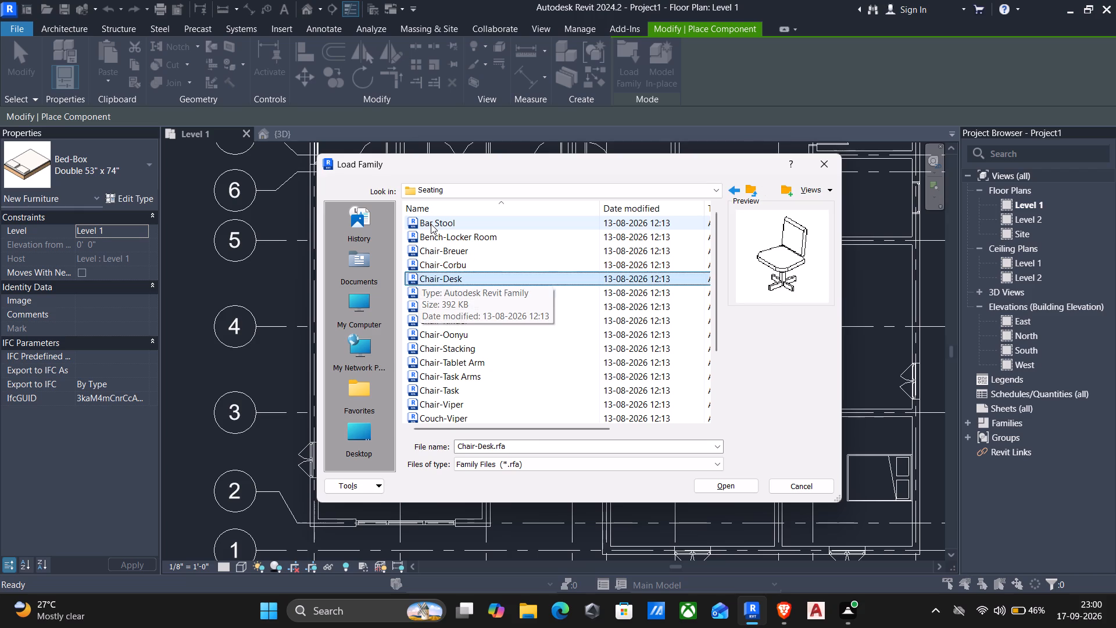
key("Down")
key("Up")
key("Up")
key("Up")
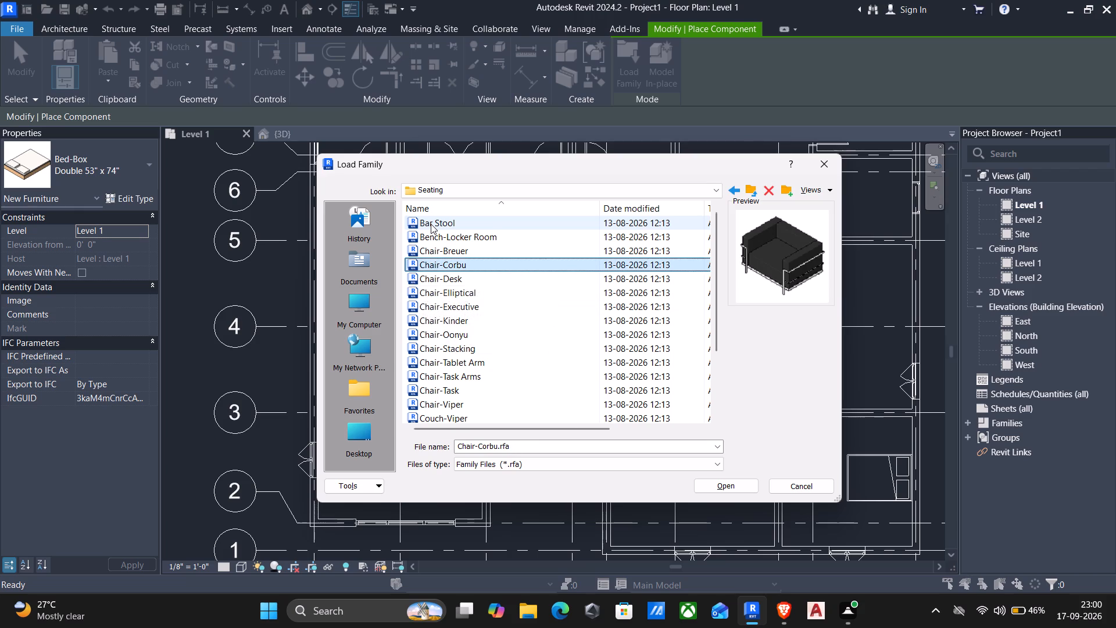
left_click(732, 490)
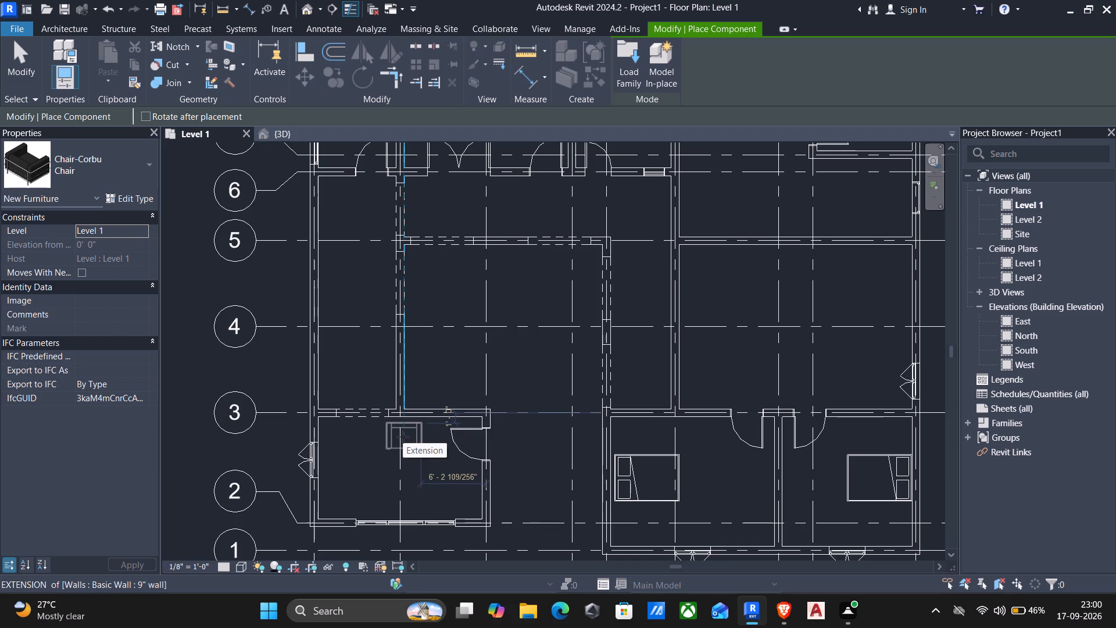
Place three Chair-Corbu chairs in the small room below grid 3: one backing grid 3, two facing each other, the east one 3'-6" from the wall.
left_click(403, 437)
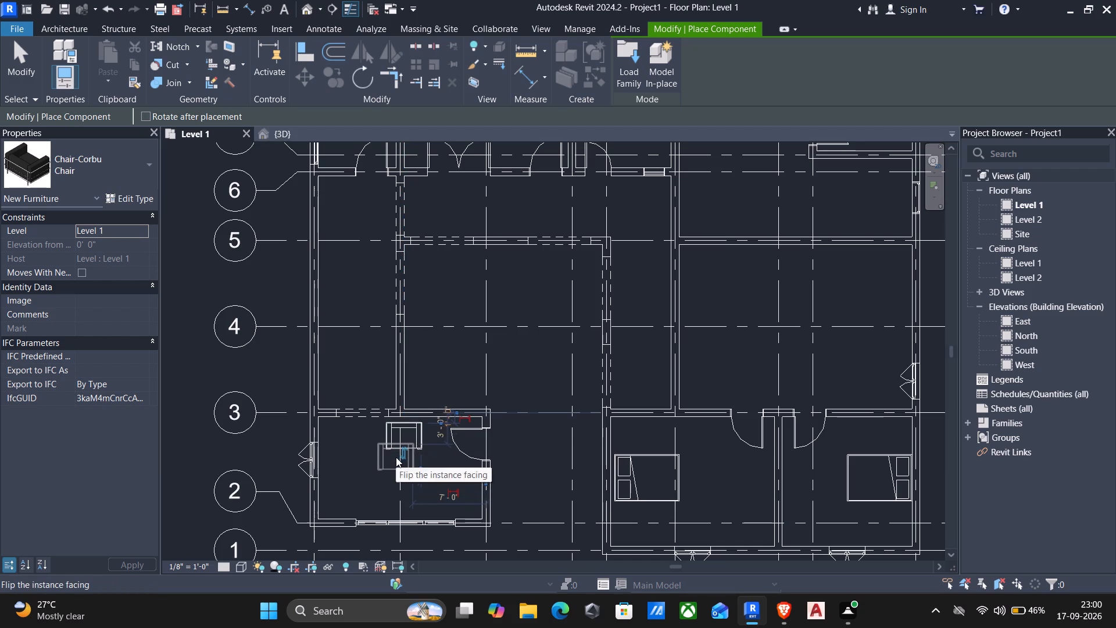
key("space")
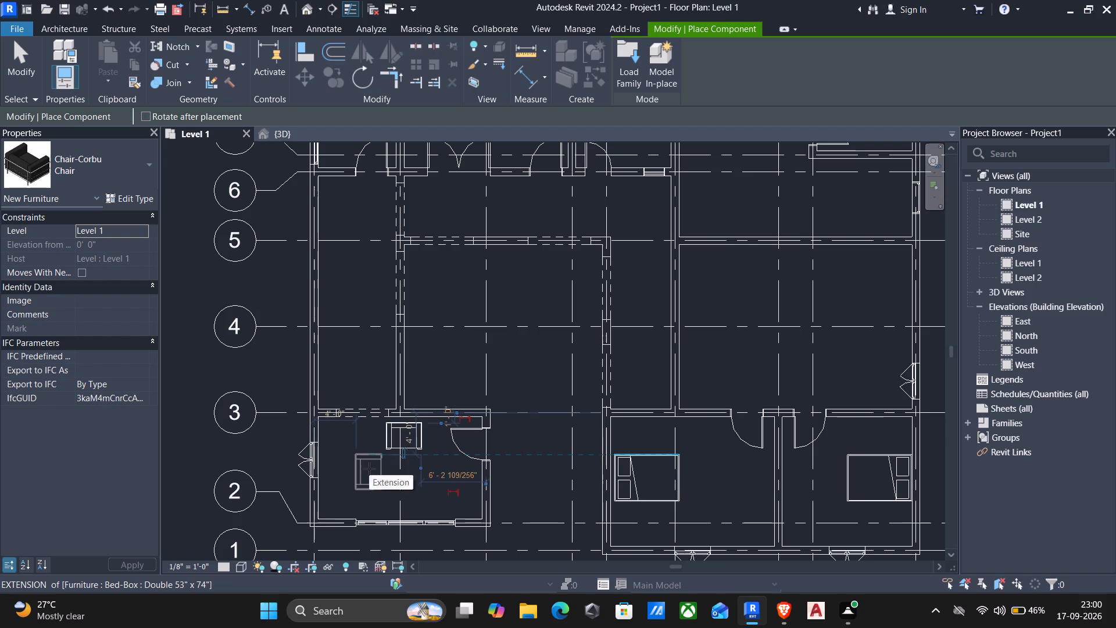
left_click(369, 469)
key("space")
key("space")
key("space")
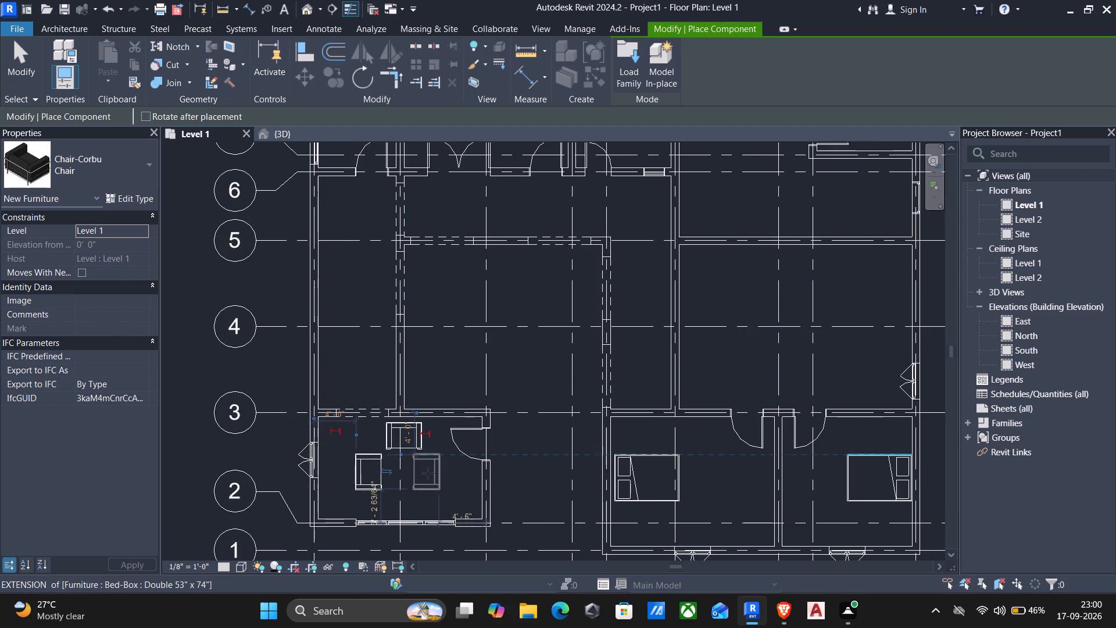
left_click_drag(432, 477, 435, 466)
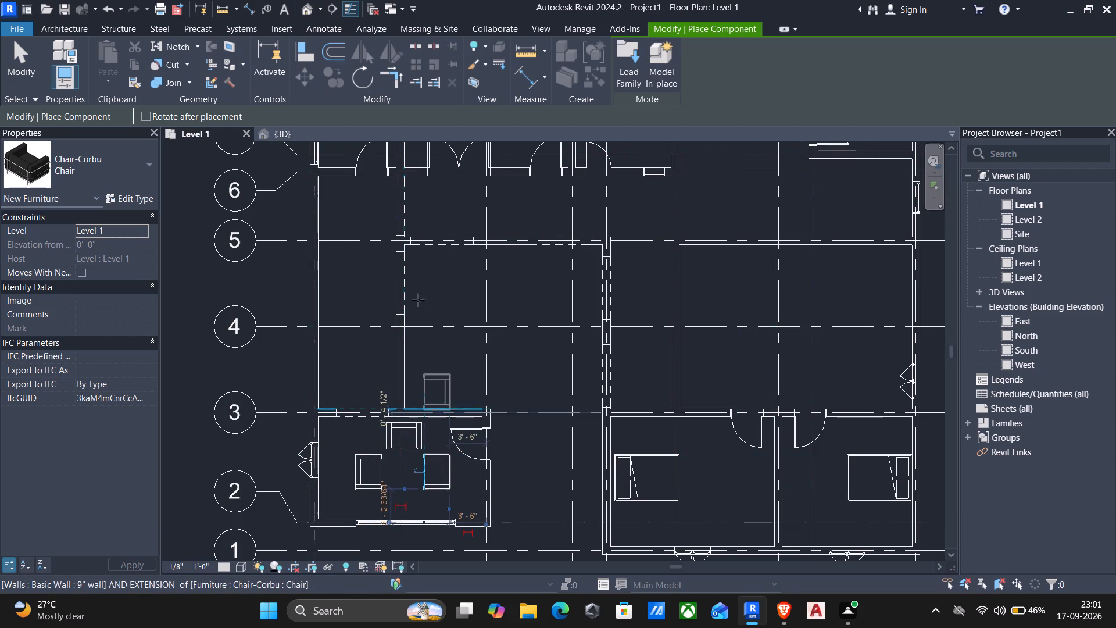
Load the Couch-Viper family from the Seating folder of the Furniture library.
left_click(626, 69)
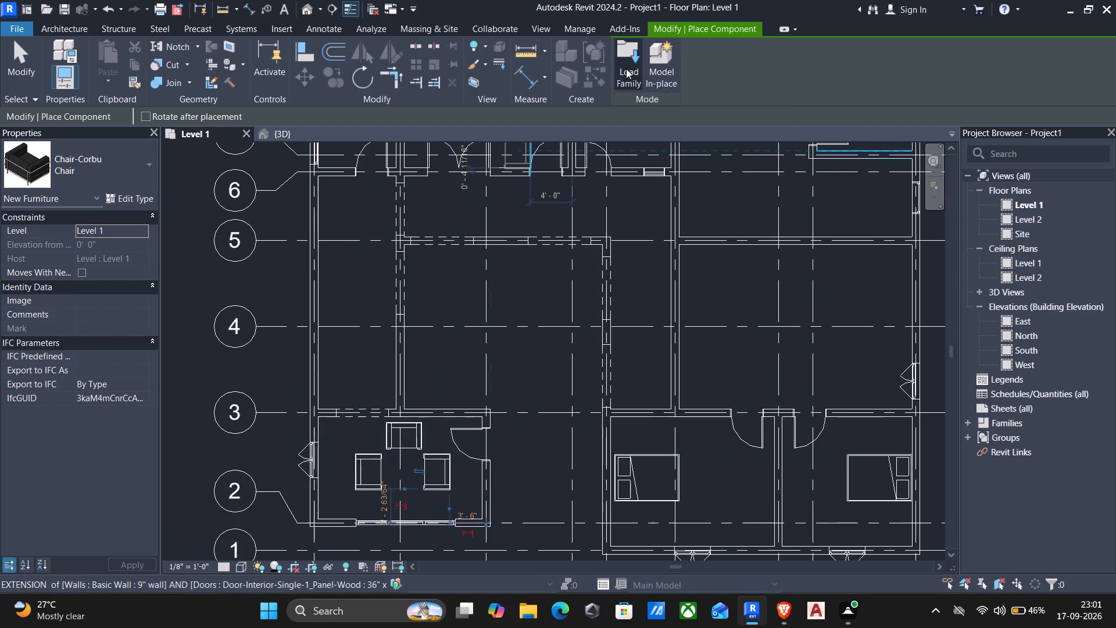
left_click(434, 231)
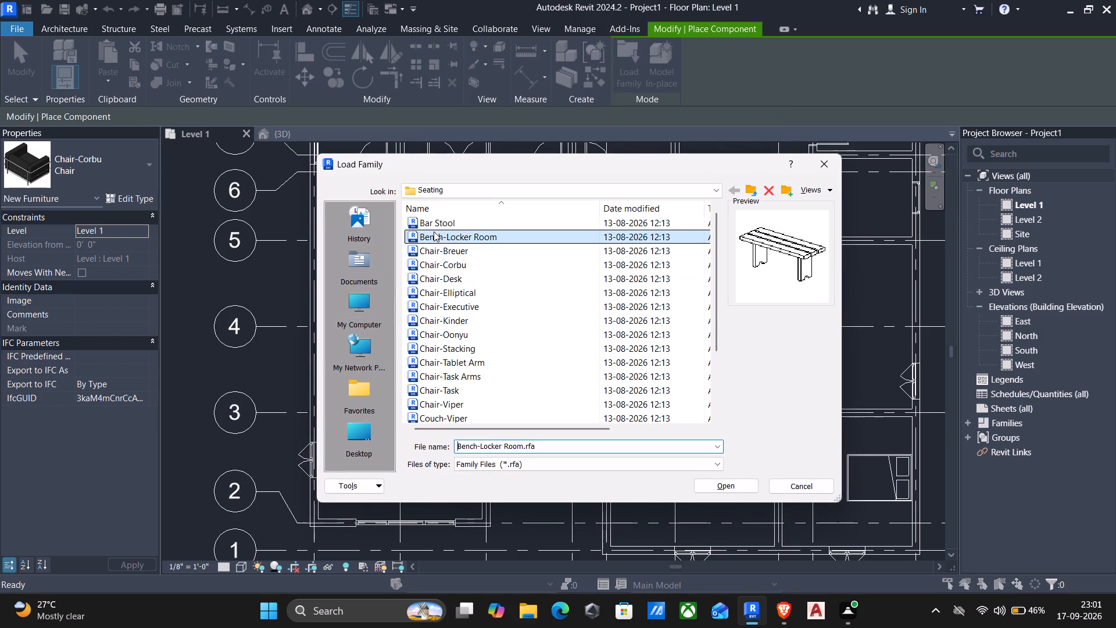
key("Down")
key("Down")
key("Down")
key("Down")
key("Down")
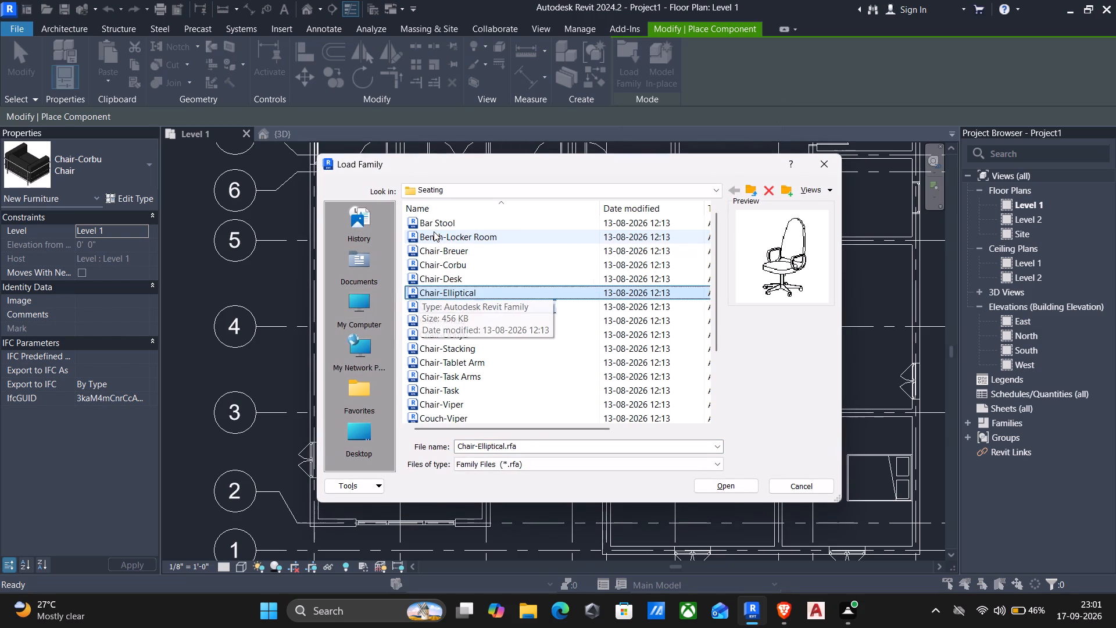
key("Down")
key("Down")
key("Down")
key("Down")
key("Down")
key("Down")
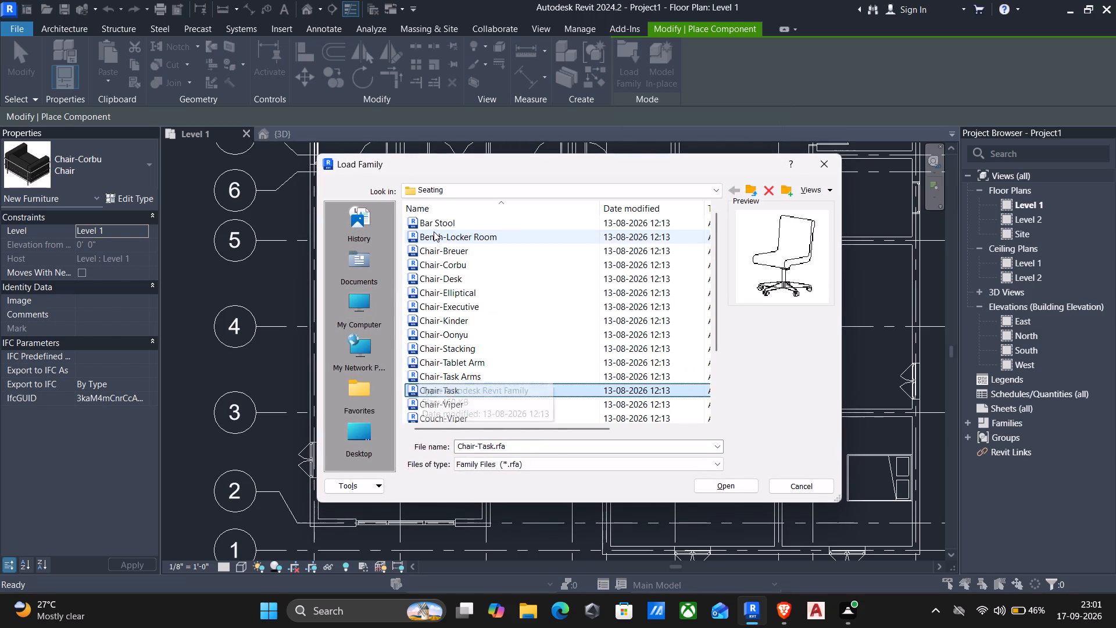
key("Down")
key("Down")
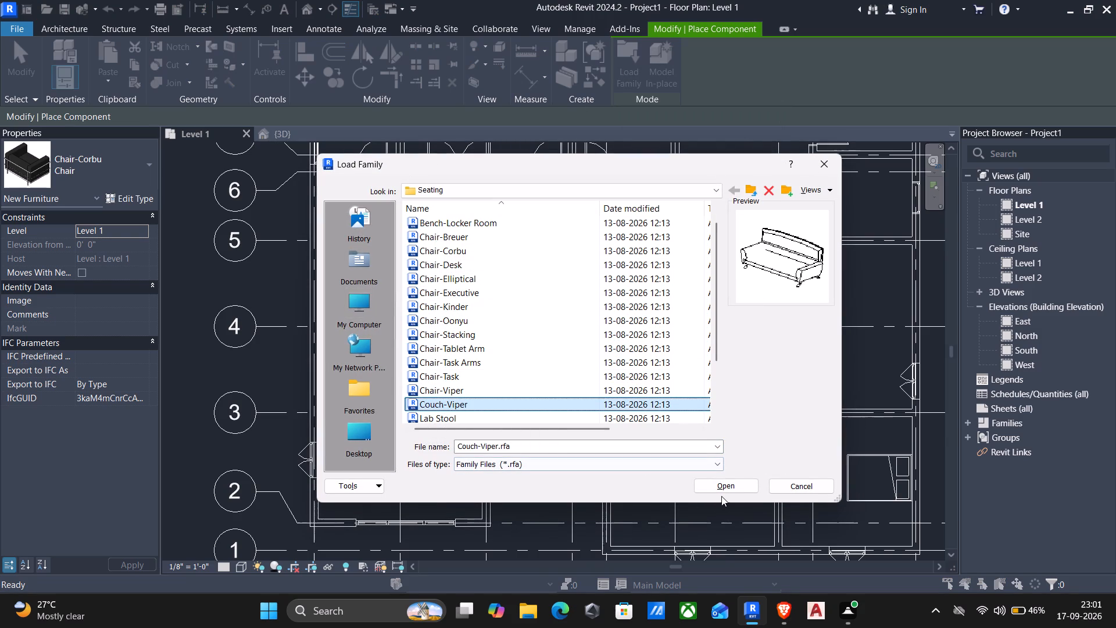
left_click(722, 495)
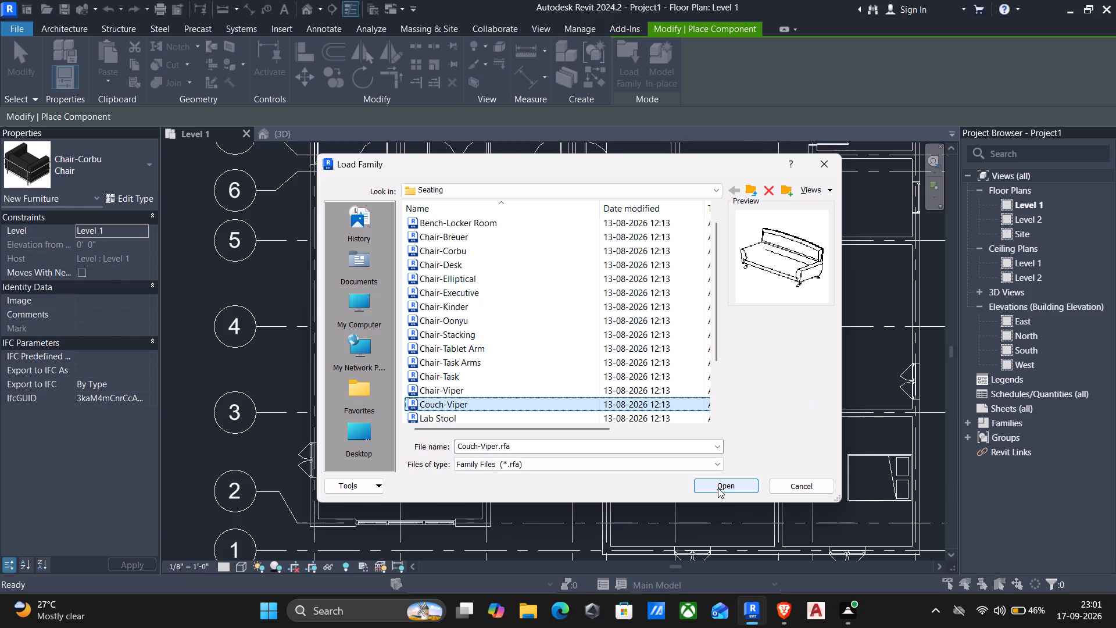
left_click(711, 481)
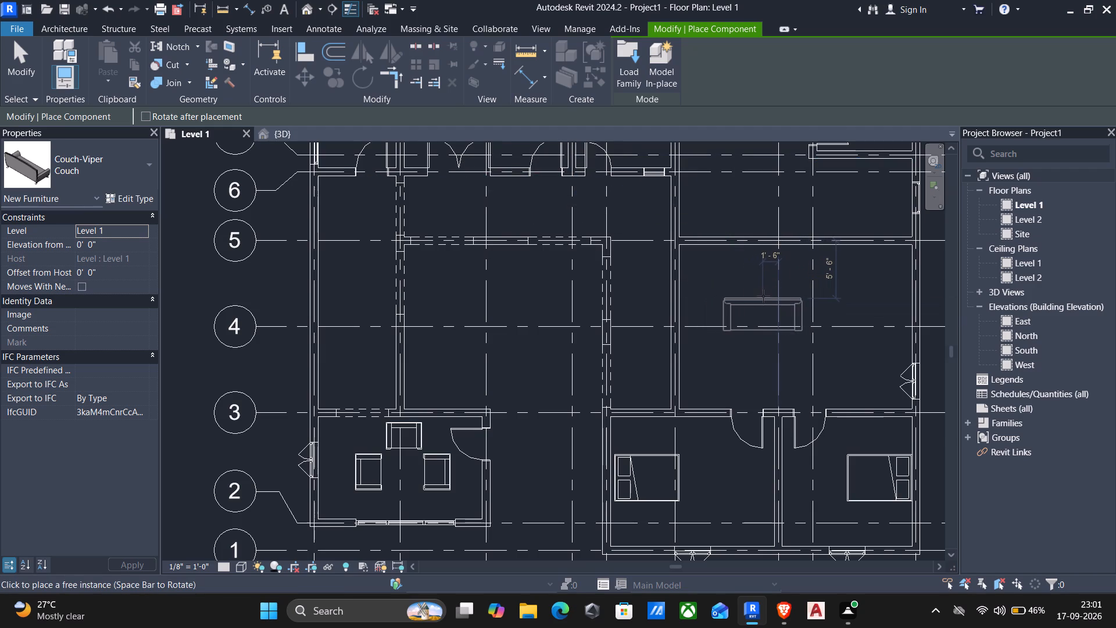
Place a Couch-Viper in the large room between grids 3 and 5, just above grid 4, with its back toward grid 5.
left_click(776, 279)
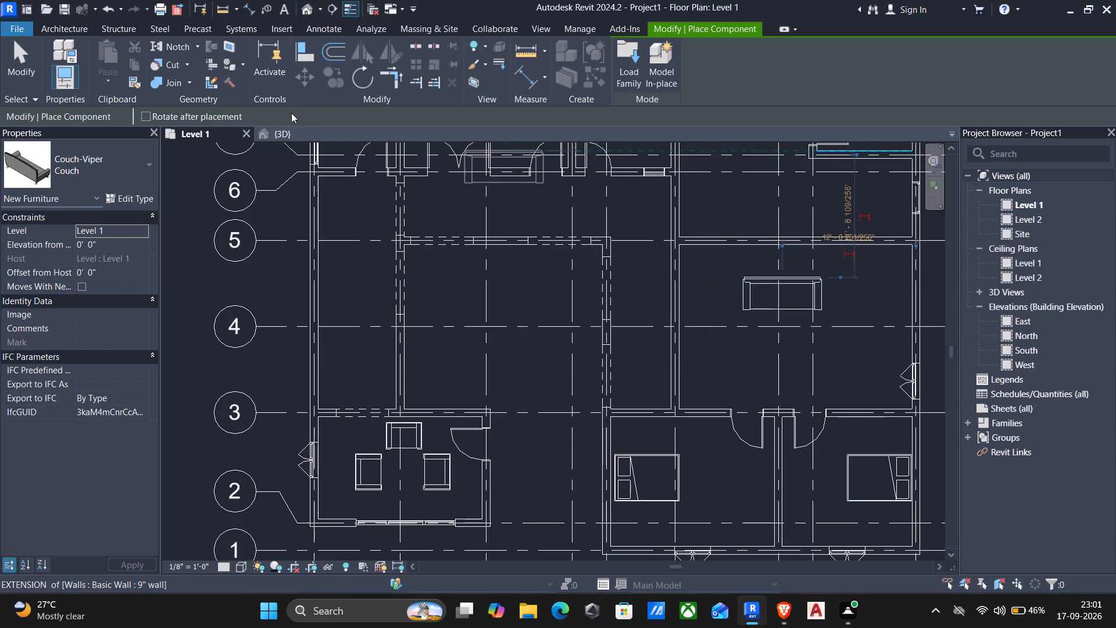
key("Escape")
key("Escape")
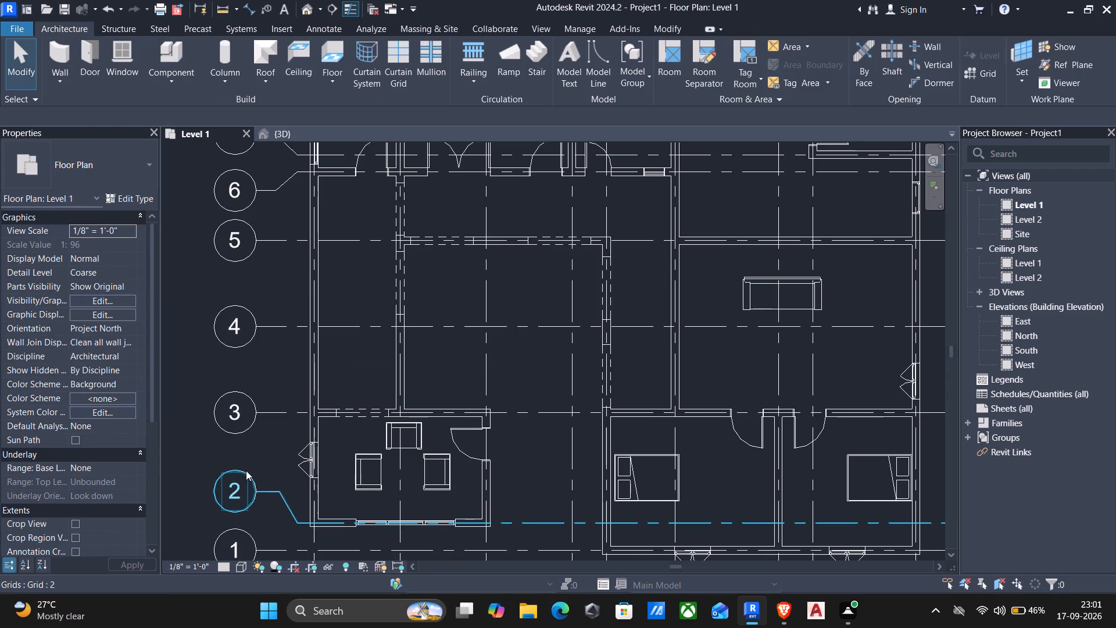
Create a similar Chair-Corbu southwest of the couch, facing east, with its upper side on grid 4 and 3'-6" from the west wall.
left_click(365, 458)
type("cs")
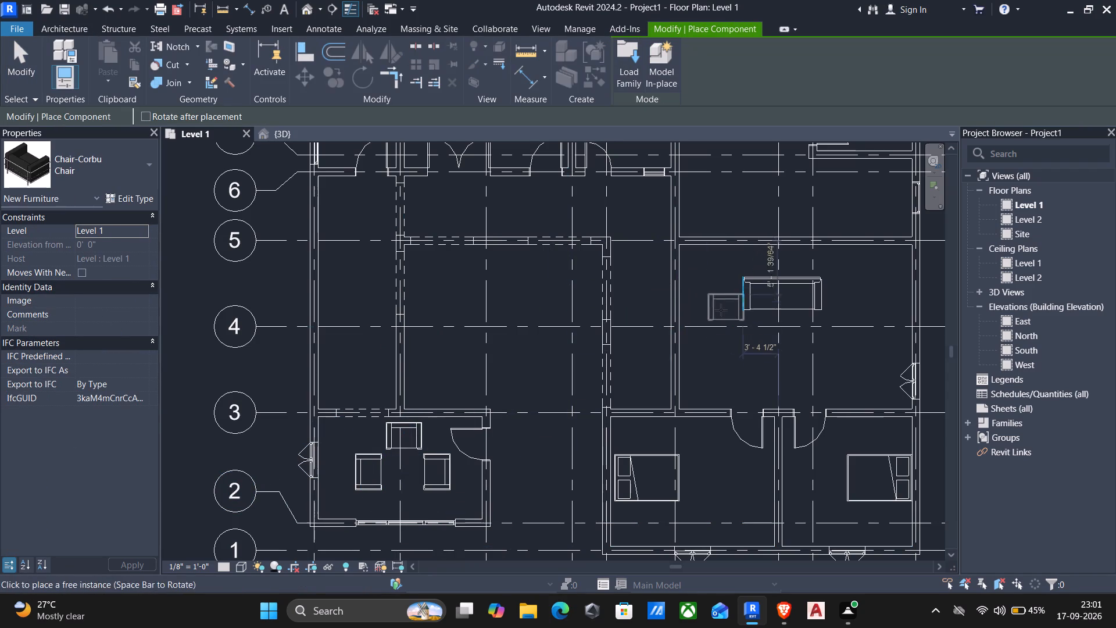
key("space")
key("space")
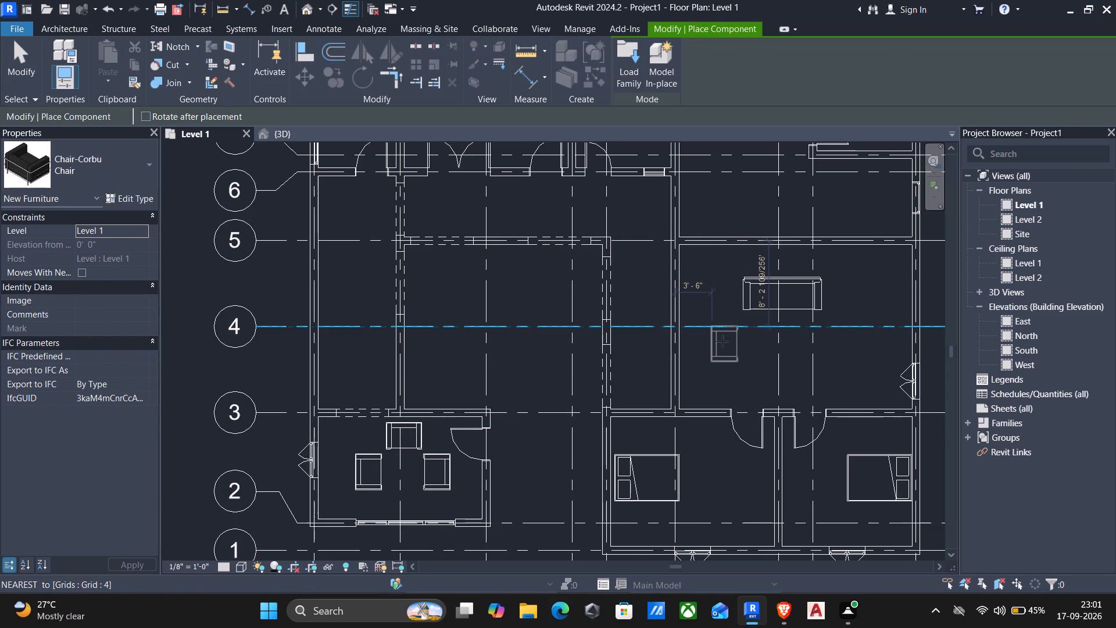
left_click(724, 341)
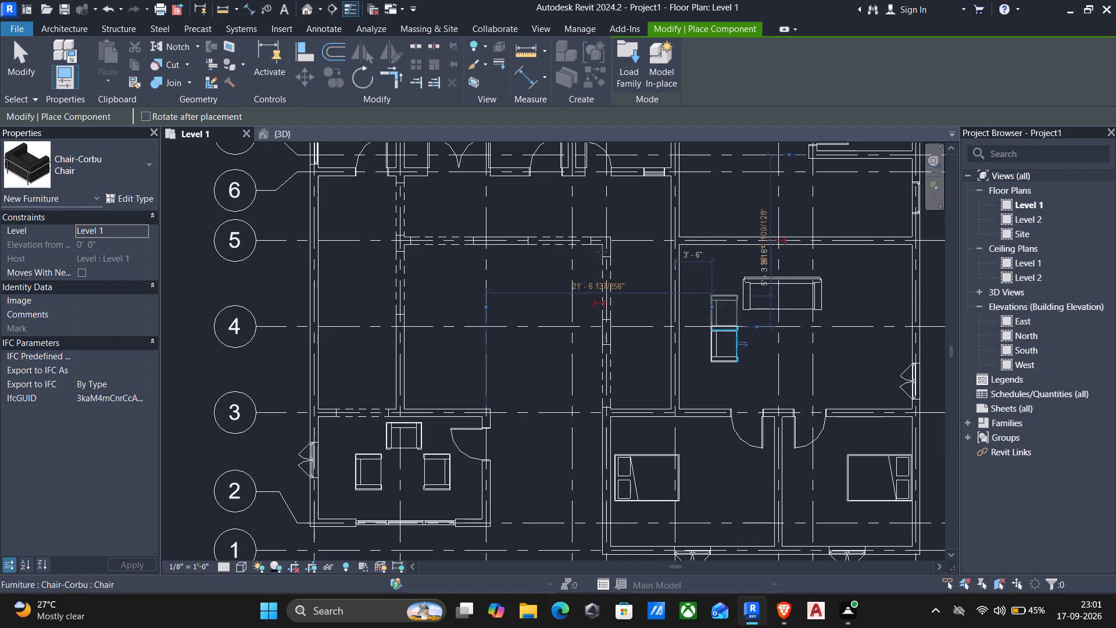
Start browsing for another family to load in the Seating folder.
left_click(629, 62)
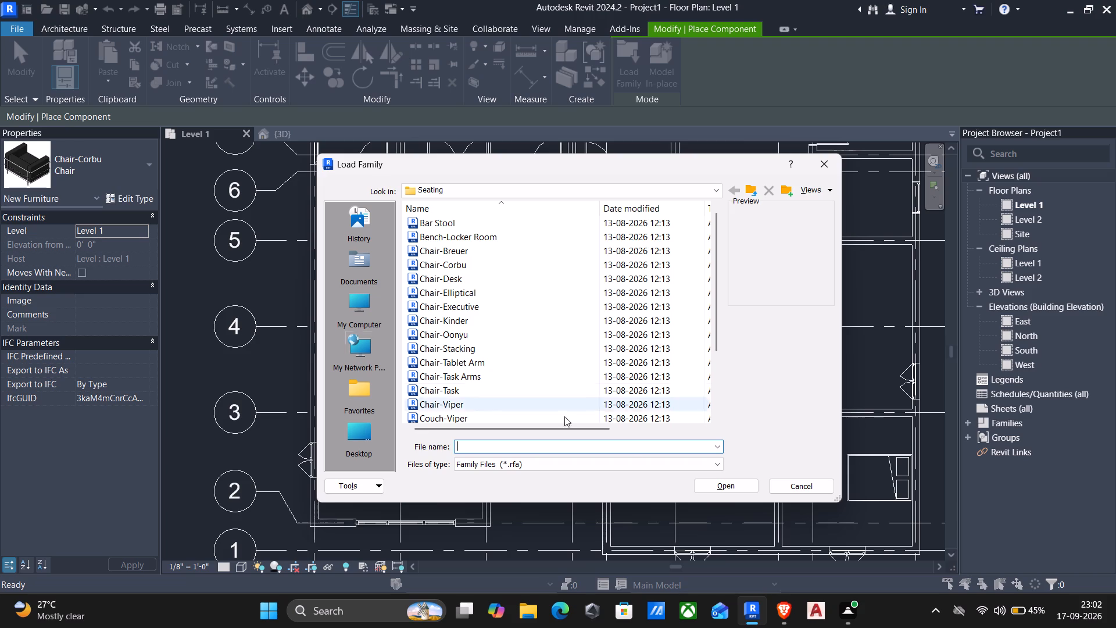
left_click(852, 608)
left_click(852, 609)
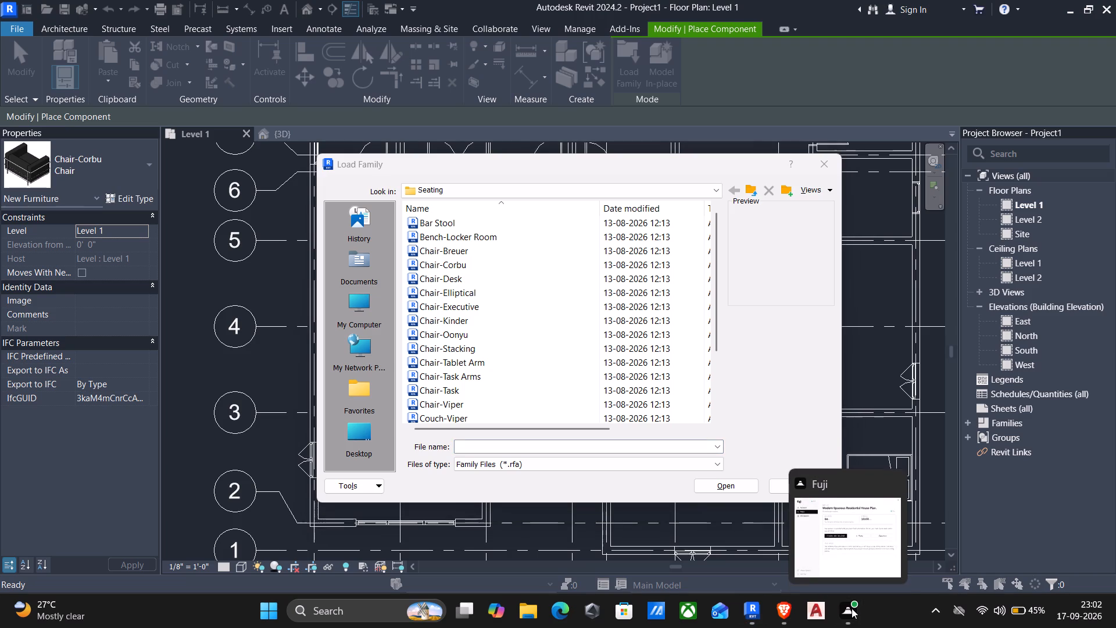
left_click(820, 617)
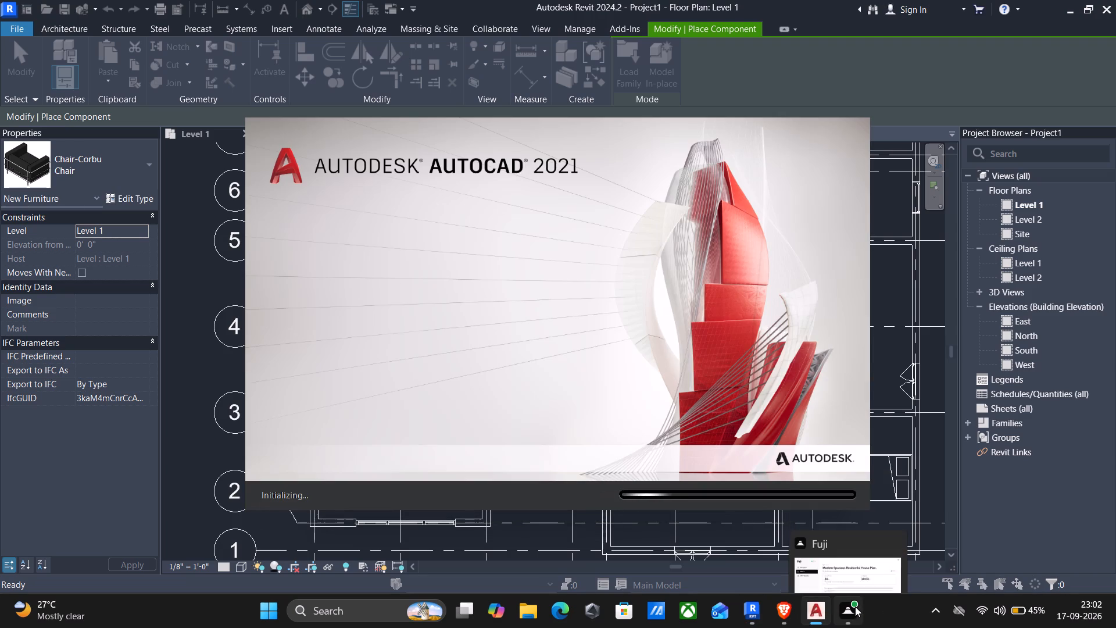
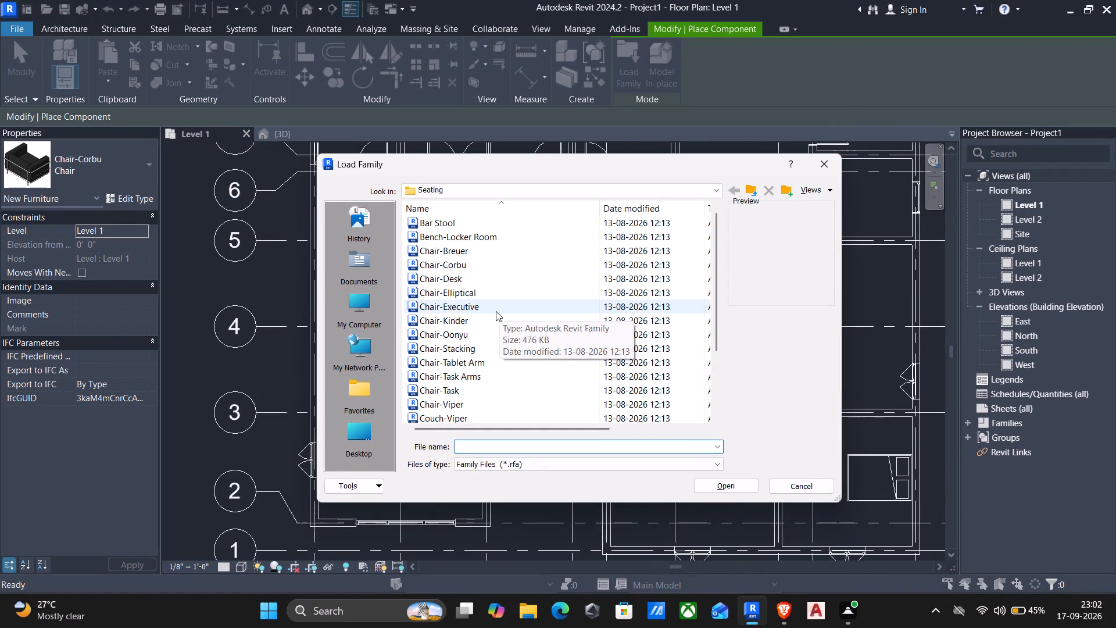
Load the Desk-Executive family from the Tables folder of the Furniture library.
scroll(479, 316, "down", 3)
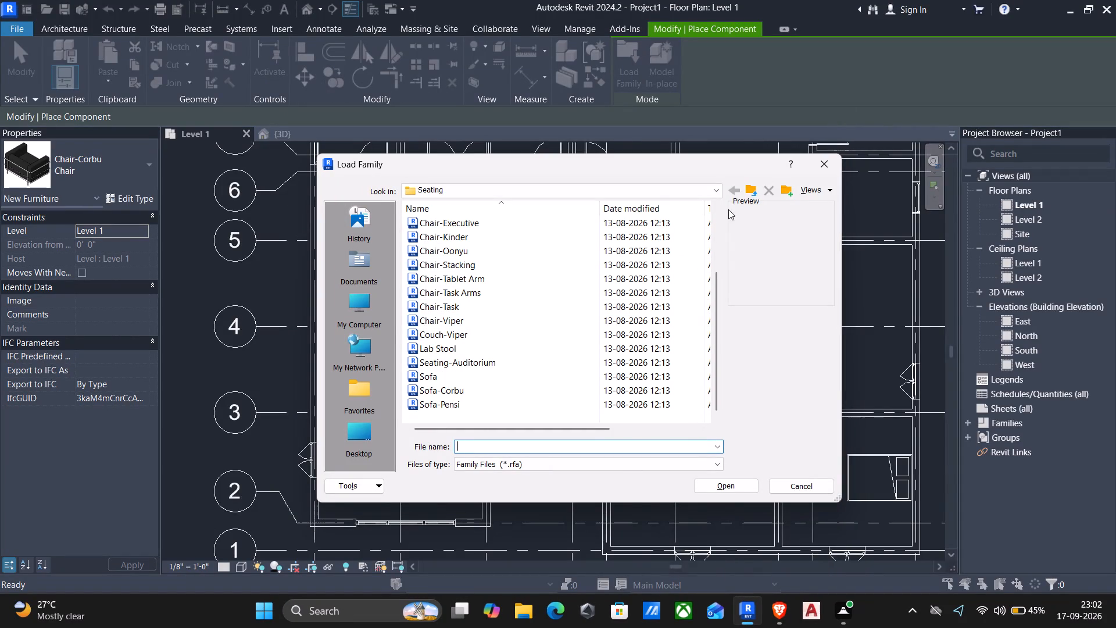
left_click(743, 185)
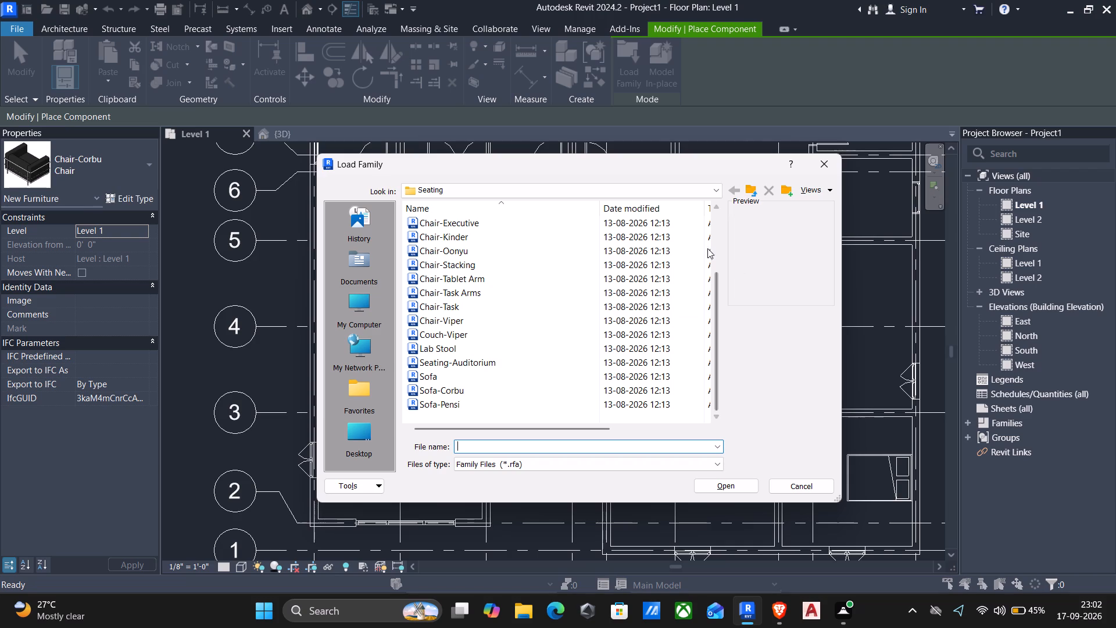
left_click(749, 185)
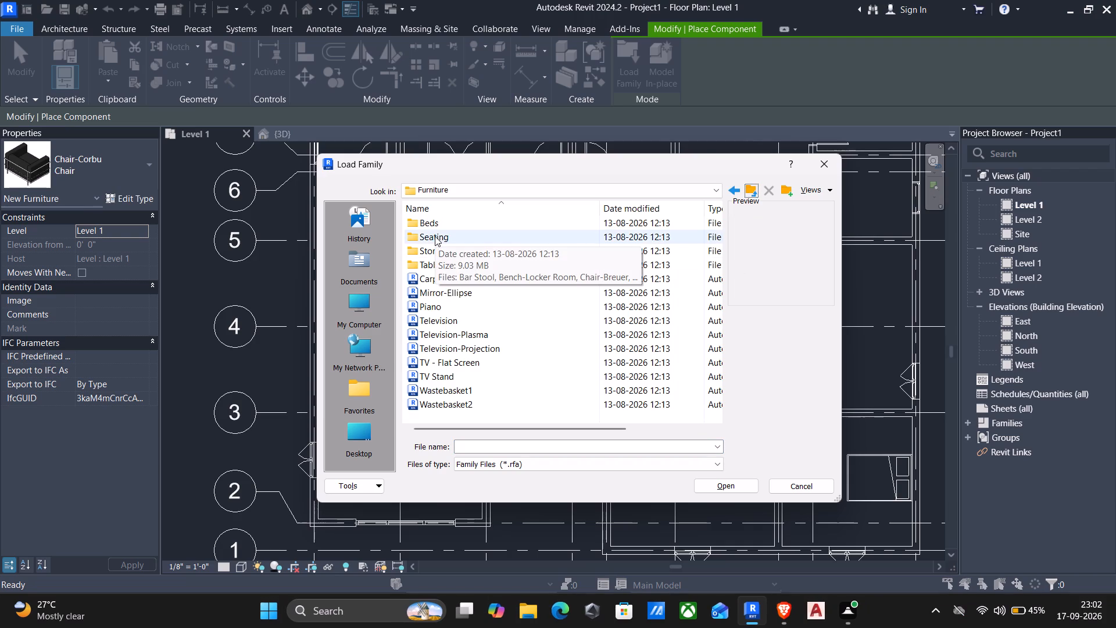
left_click(424, 263)
left_click(424, 263)
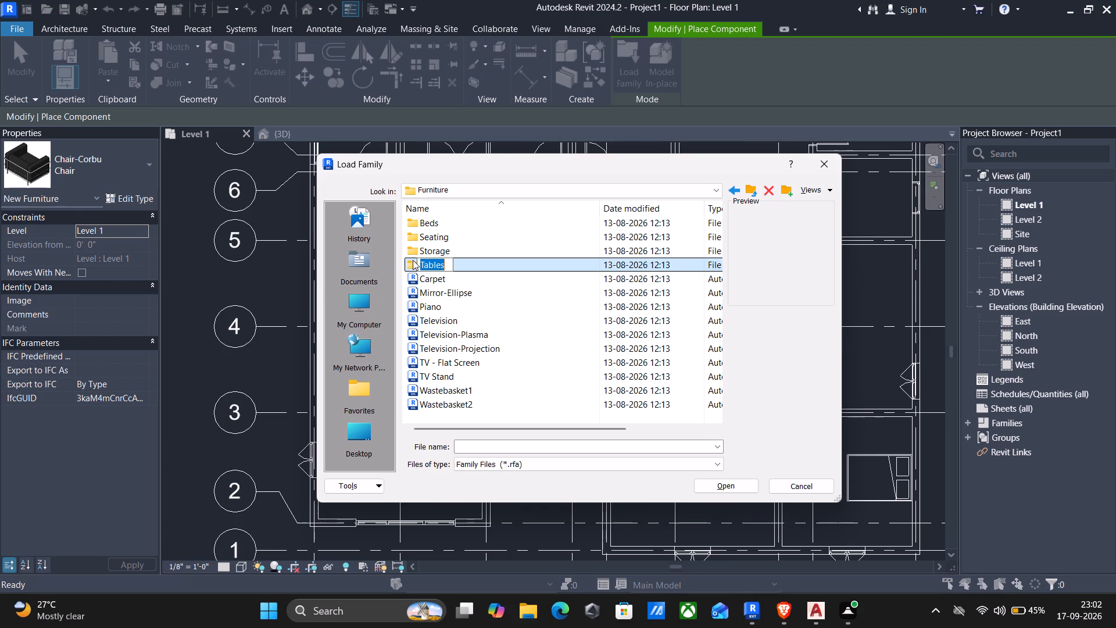
double_click(414, 261)
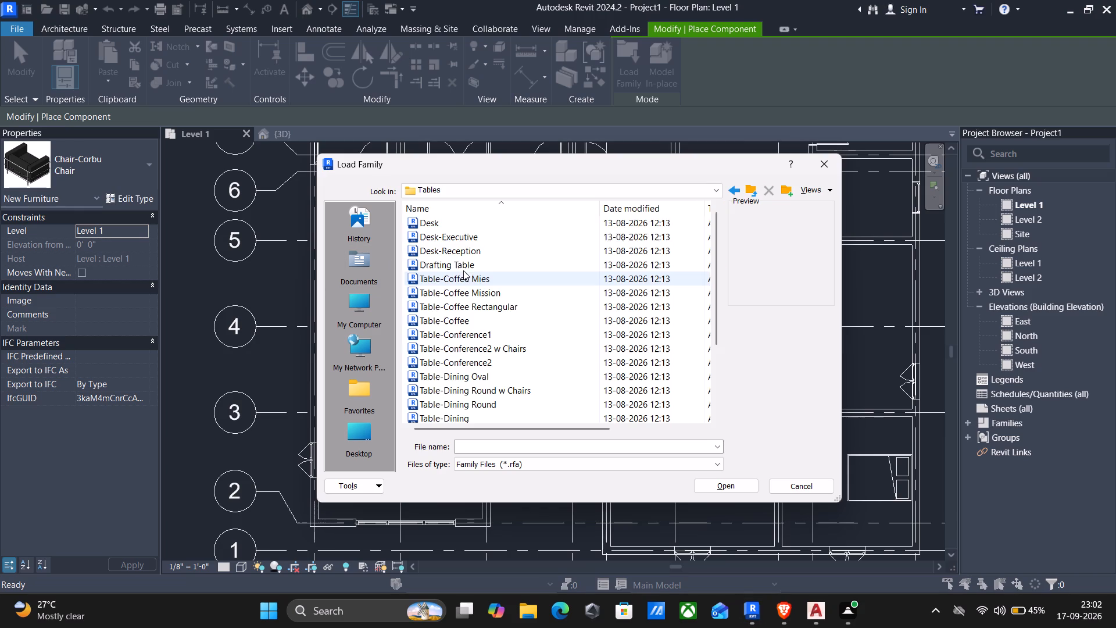
left_click(430, 212)
left_click(436, 227)
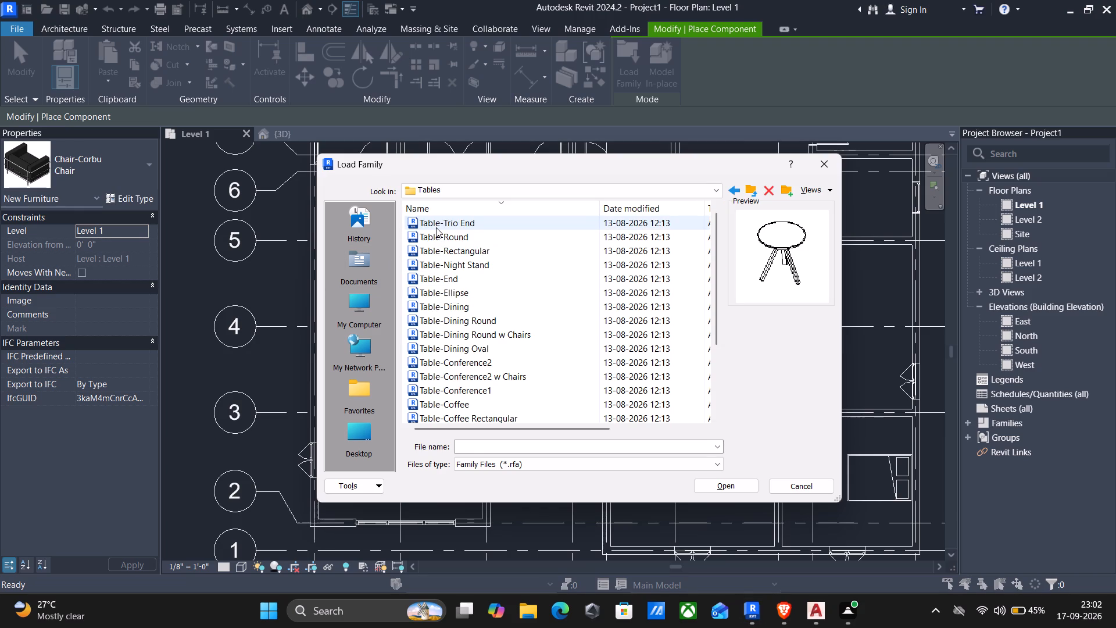
left_click(433, 204)
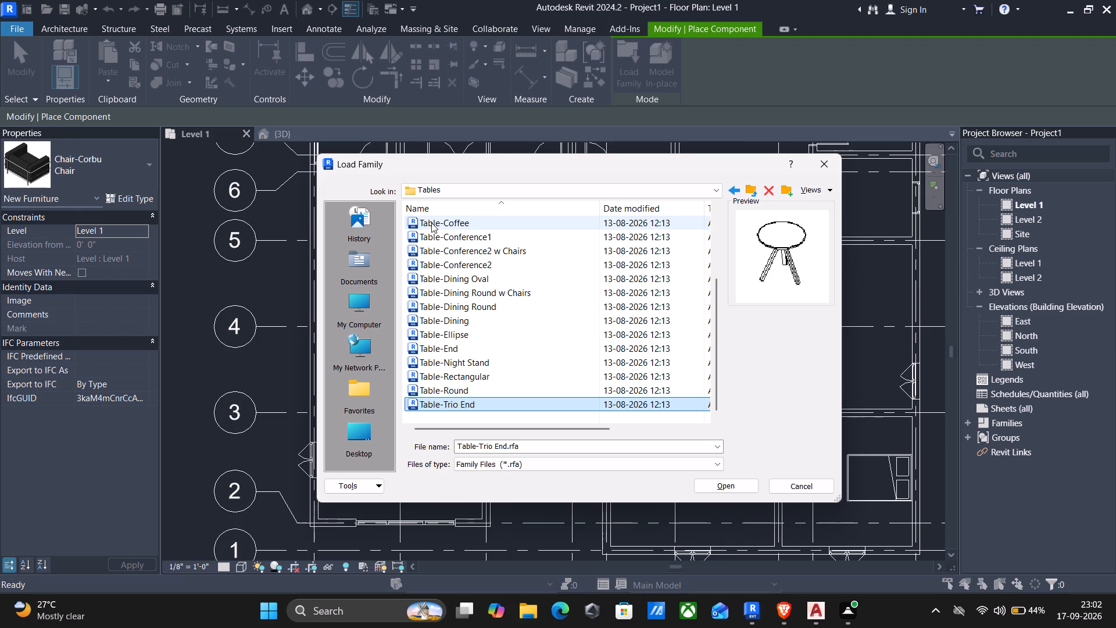
scroll(445, 254, "up", 4)
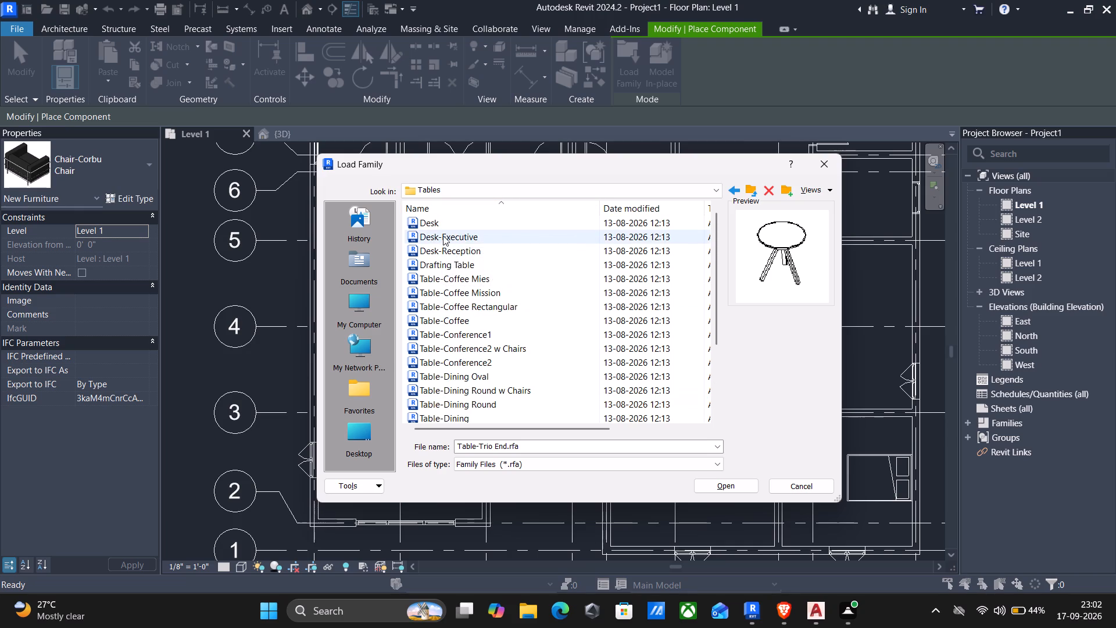
left_click(427, 224)
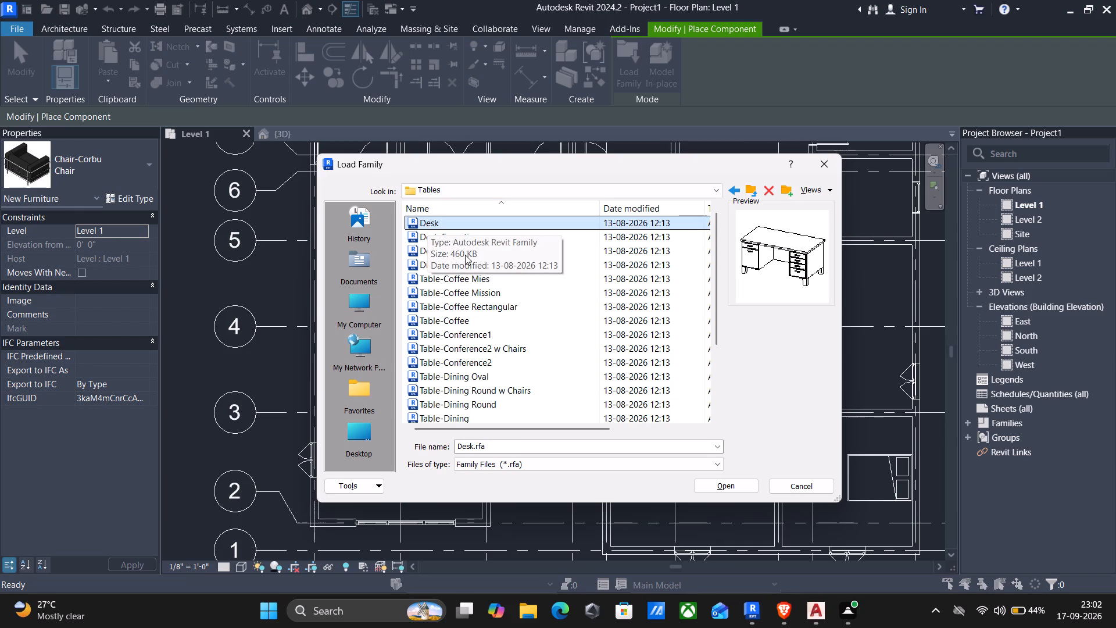
key("Down")
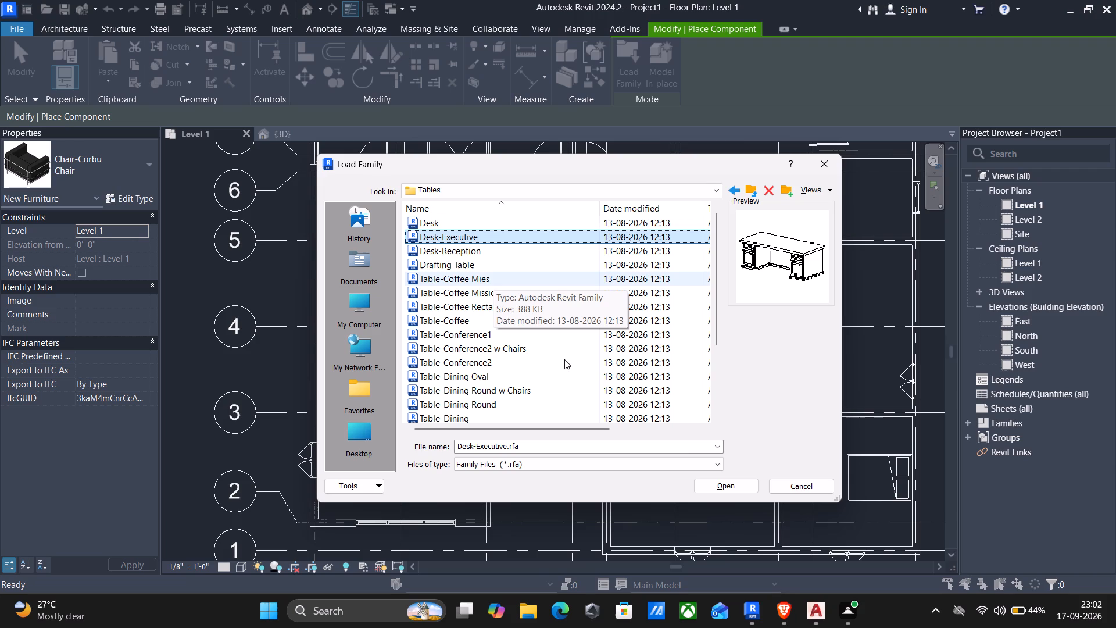
left_click(713, 490)
Place a Desk-Executive rotated lengthwise north-south on grid 4, beside the east wall of the large room with the couch.
scroll(746, 392, "down", 2)
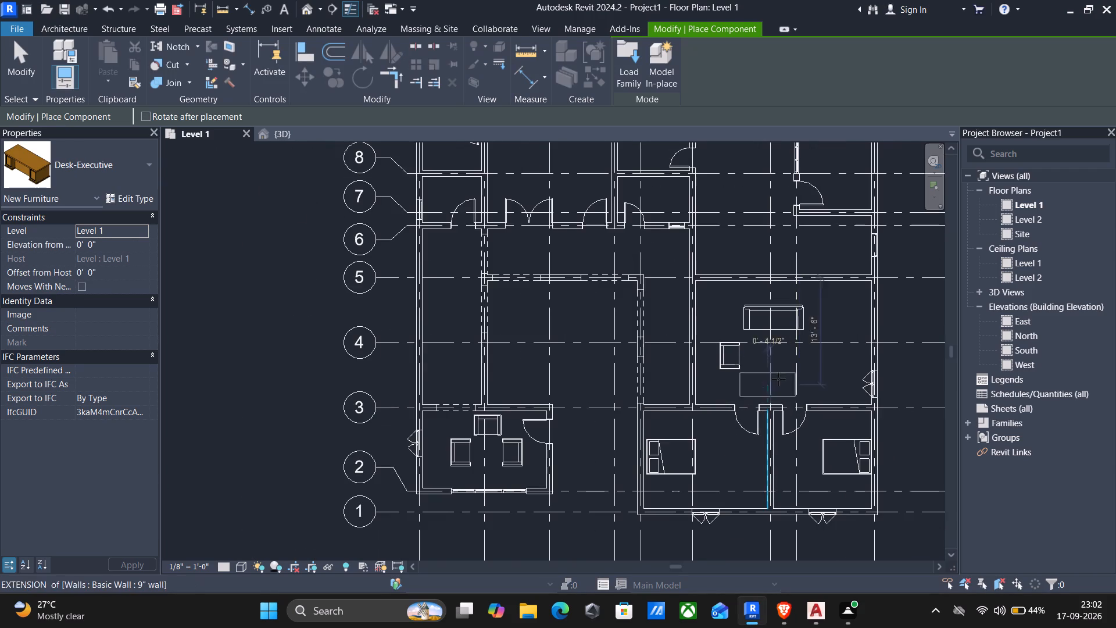
key("space")
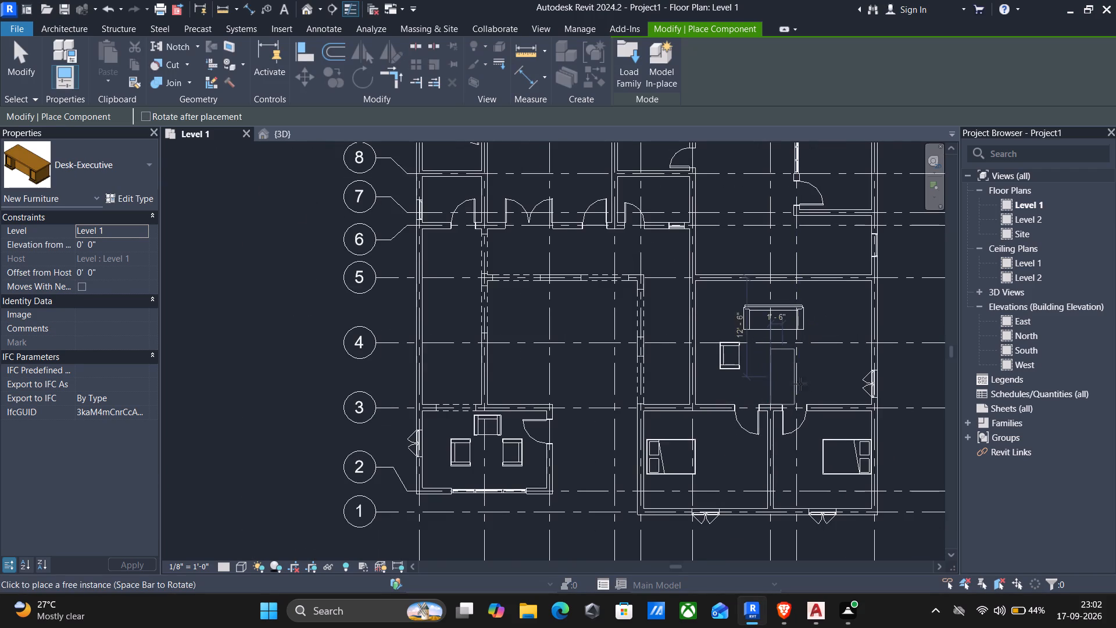
key("space")
key("space")
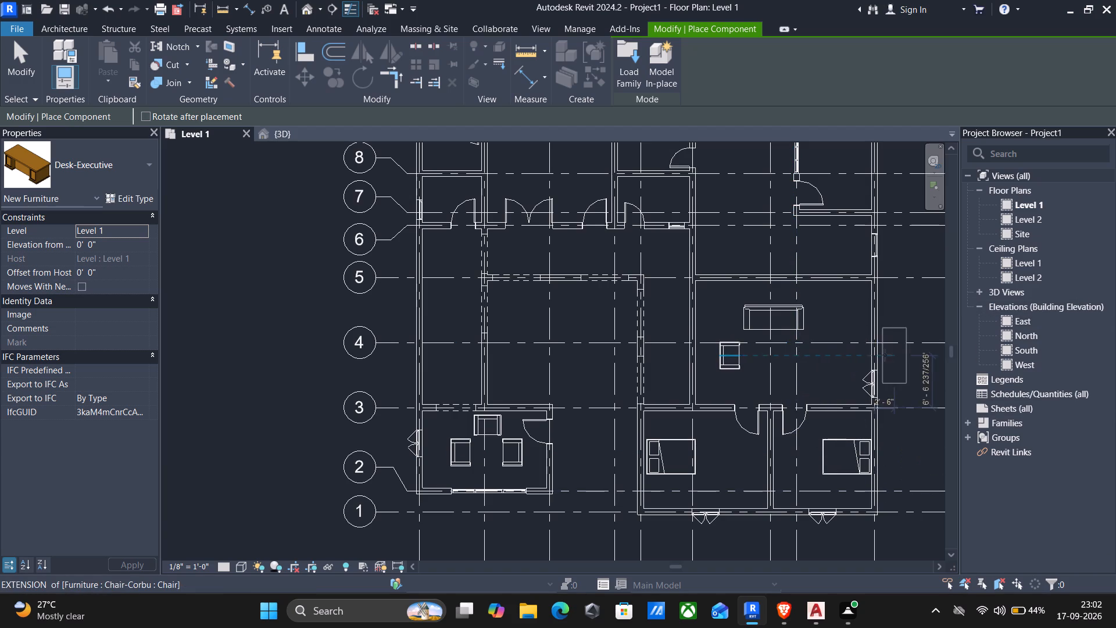
left_click(856, 343)
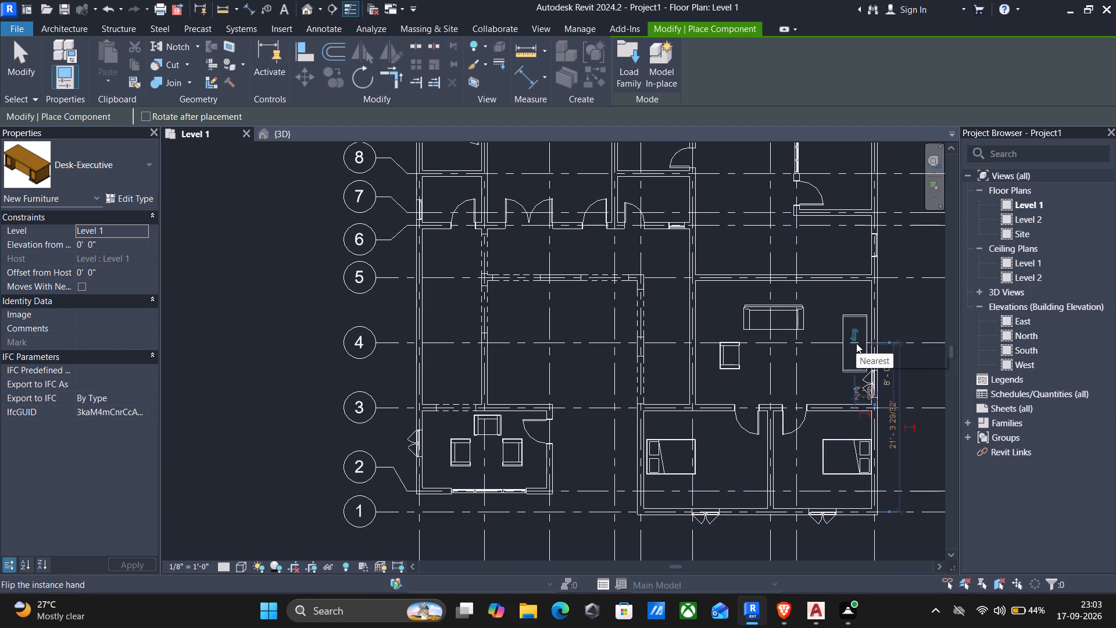
Place another north-south Desk-Executive in the western bedroom between grids 1 and 3, near the partition shared with the eastern bedroom.
middle_click_drag(712, 484, 662, 456)
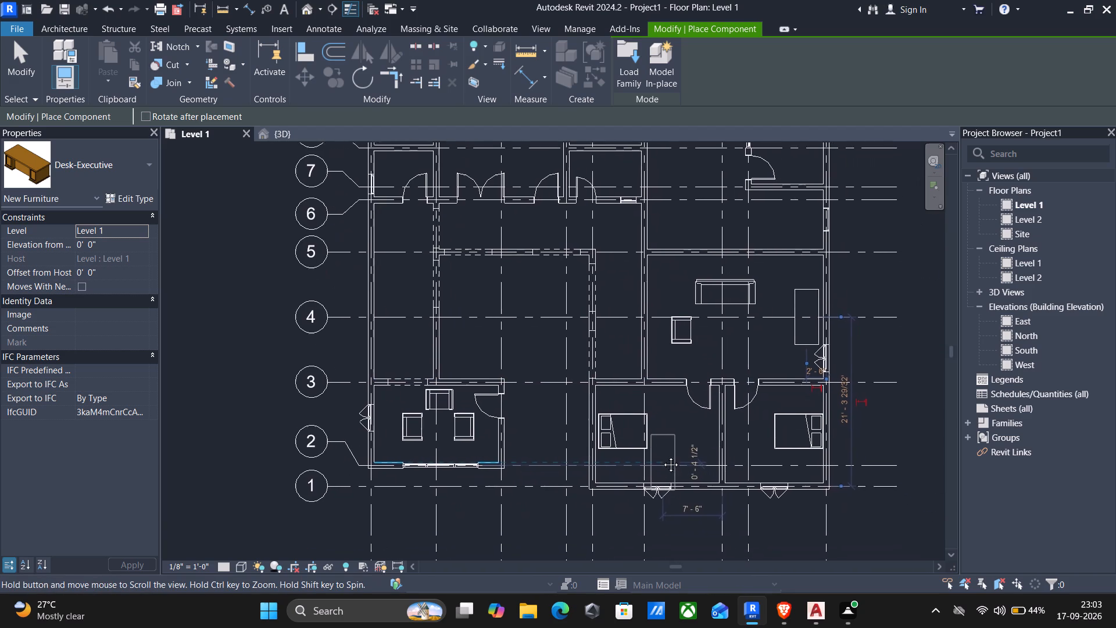
middle_click_drag(662, 456, 655, 420)
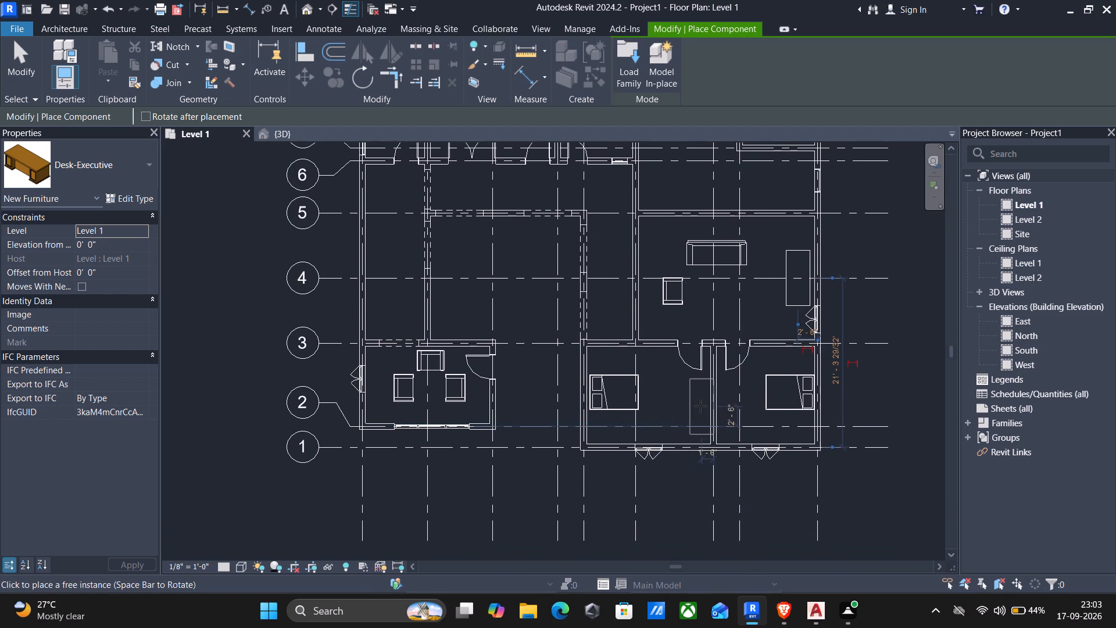
left_click(696, 406)
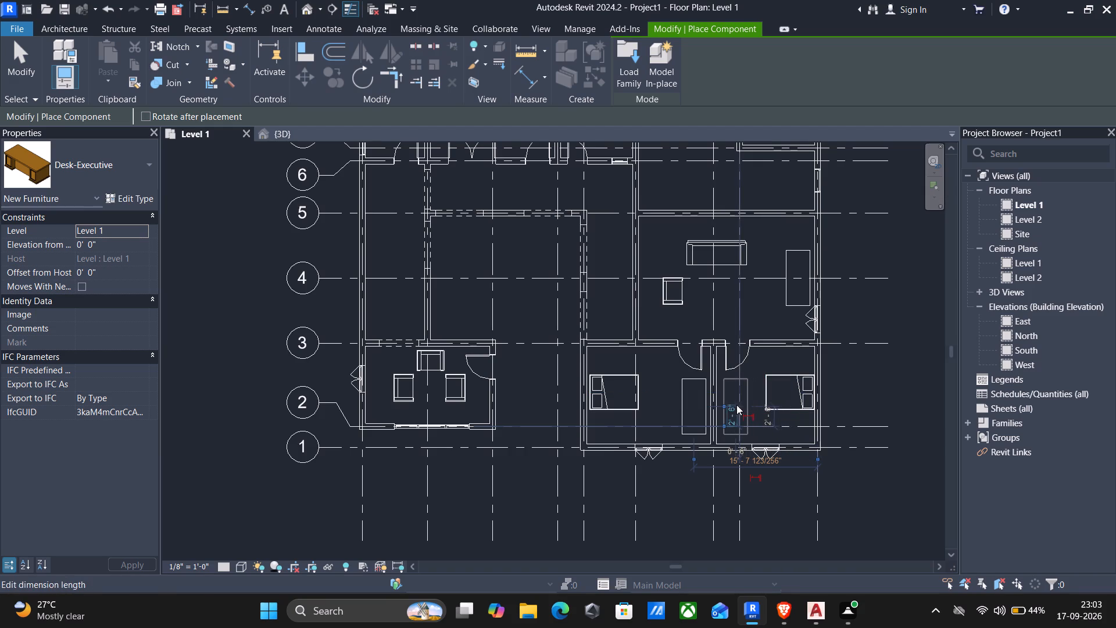
left_click(732, 405)
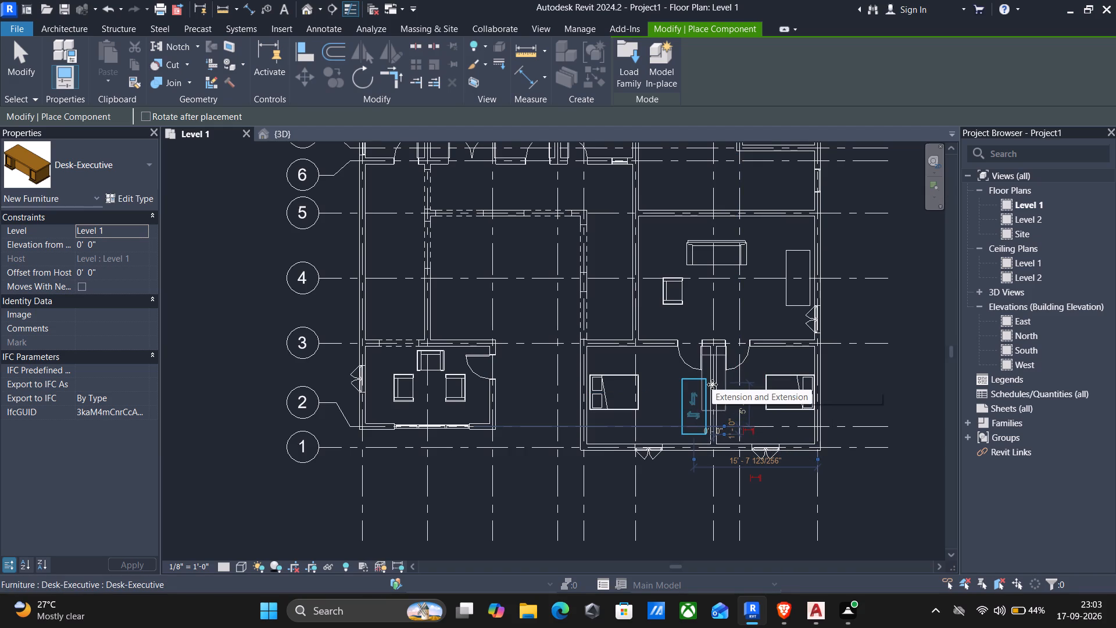
Load the Table-Conference2 w Chairs family from the Tables folder.
left_click(628, 63)
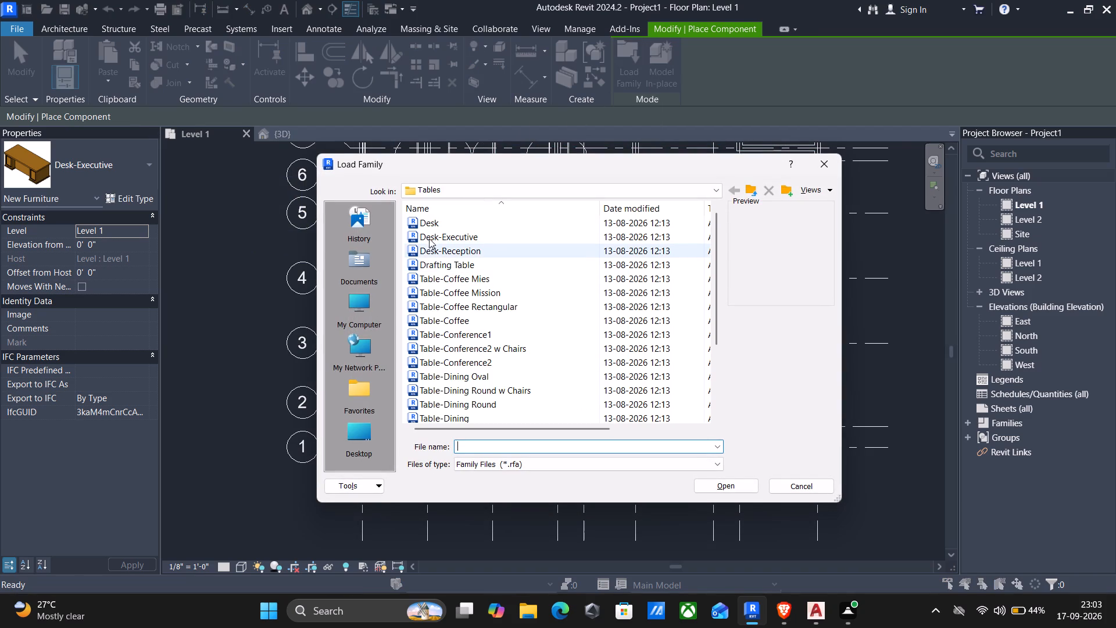
left_click(429, 238)
key("Down")
key("Down")
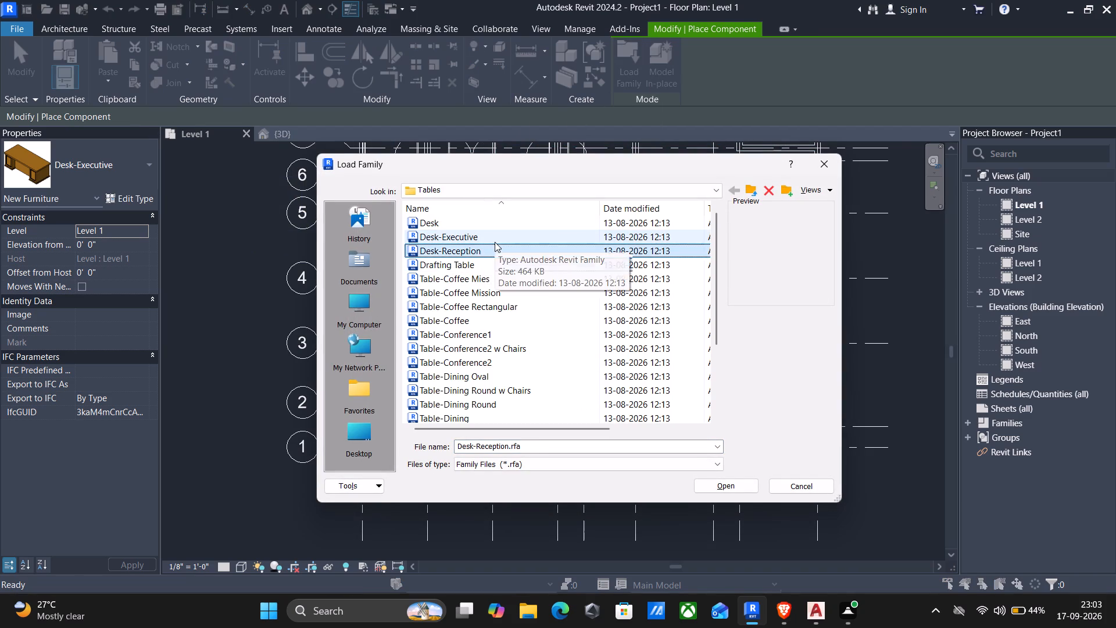
key("Down")
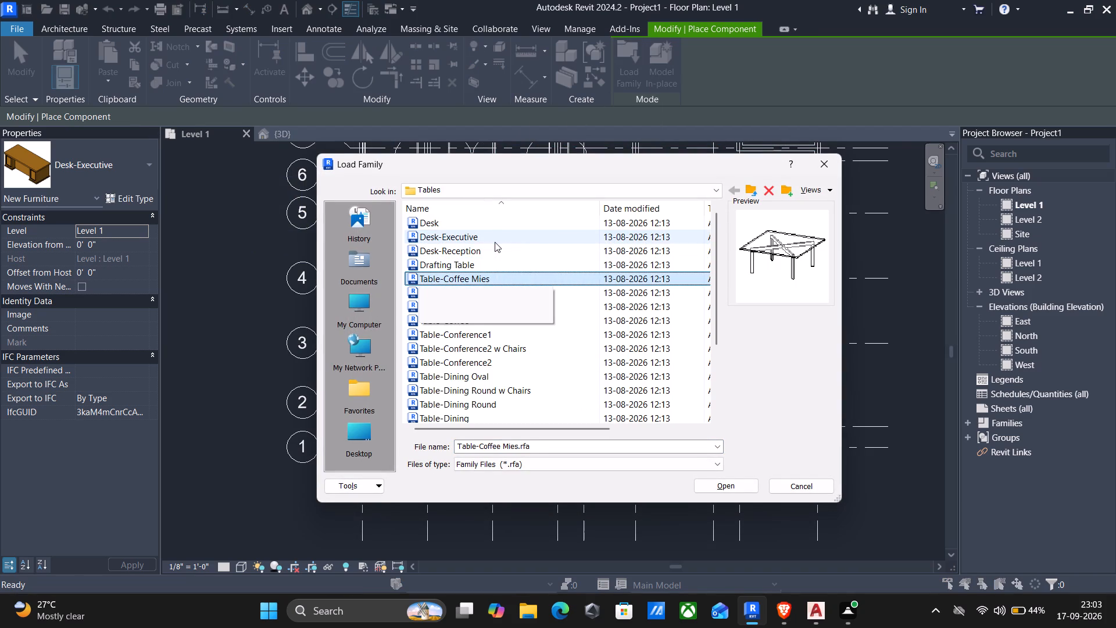
key("Down")
key("Down")
key("Down")
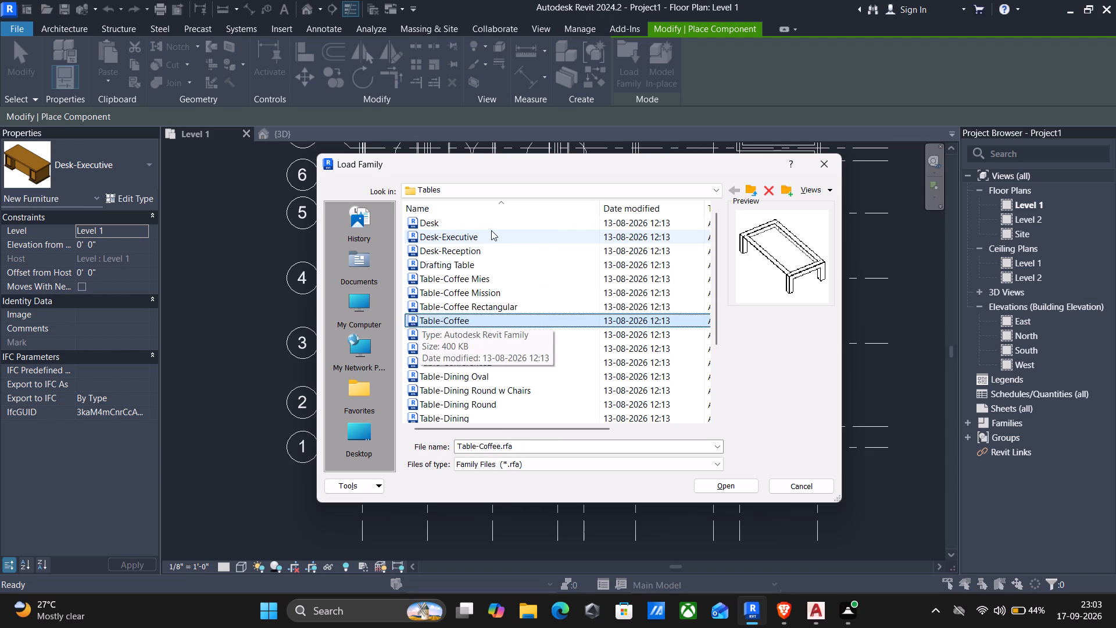
key("Down")
key("Down")
key("Down")
key("Up")
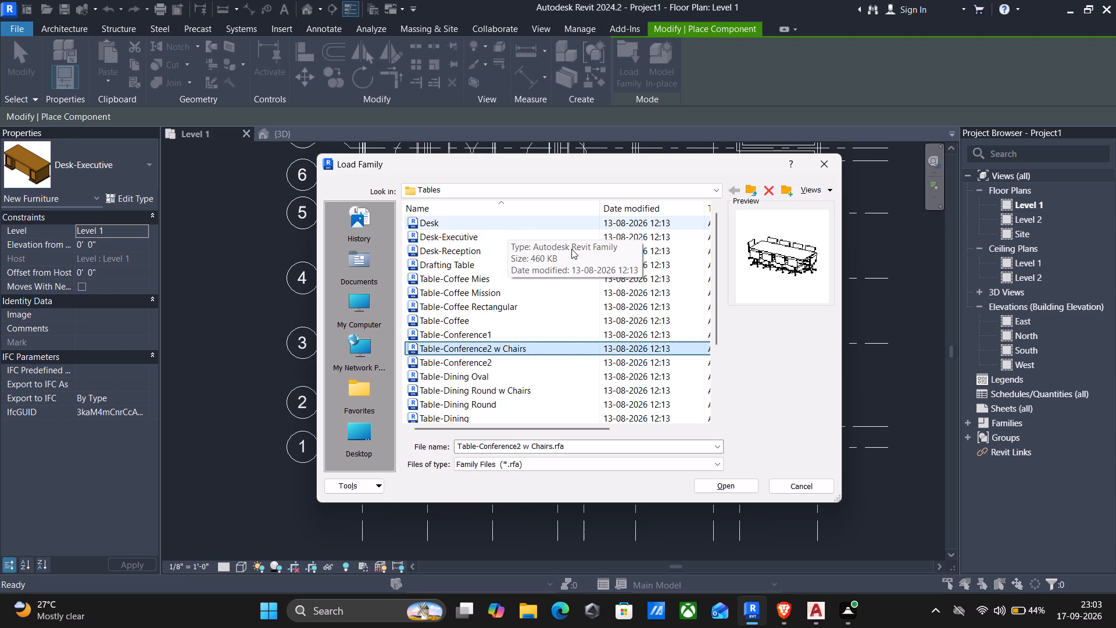
left_click(722, 488)
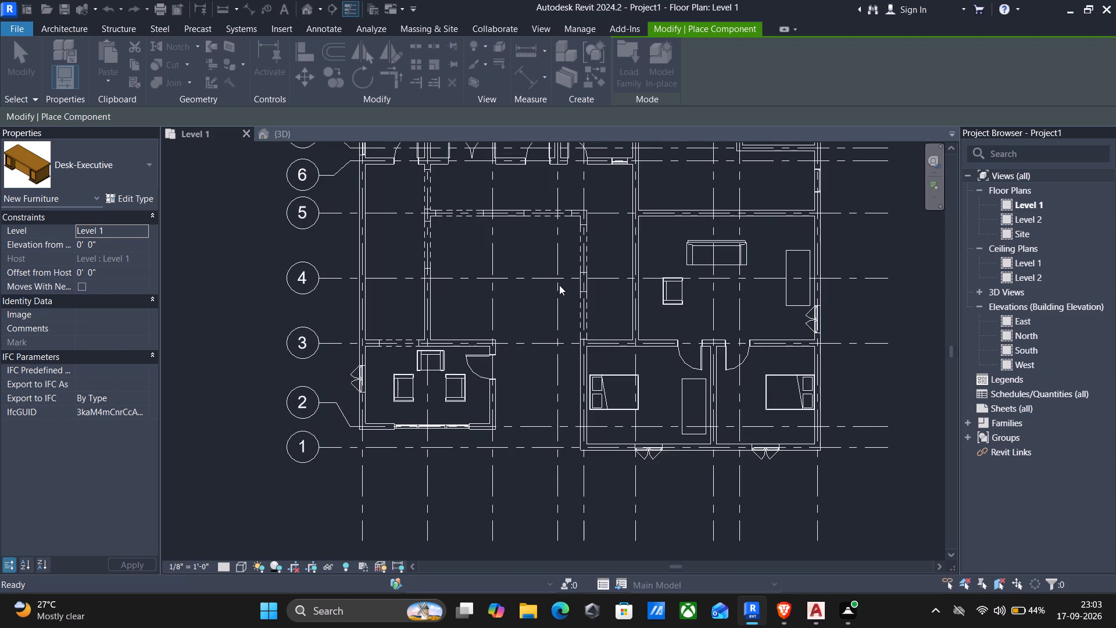
Place a 48" x 144" Table-Conference2 w Chairs lengthwise east-west on grid 8, centred in the room with the double door between grids 6 and 9.
middle_click_drag(556, 275, 516, 411)
scroll(518, 410, "up", 1)
middle_click_drag(534, 304, 534, 305)
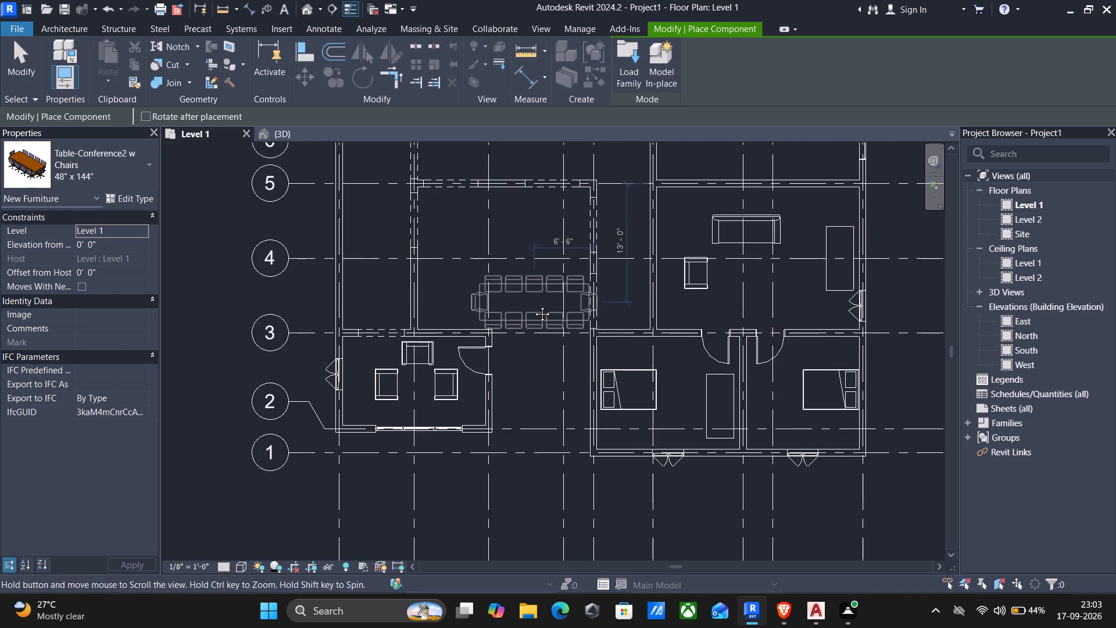
middle_click_drag(534, 305, 536, 524)
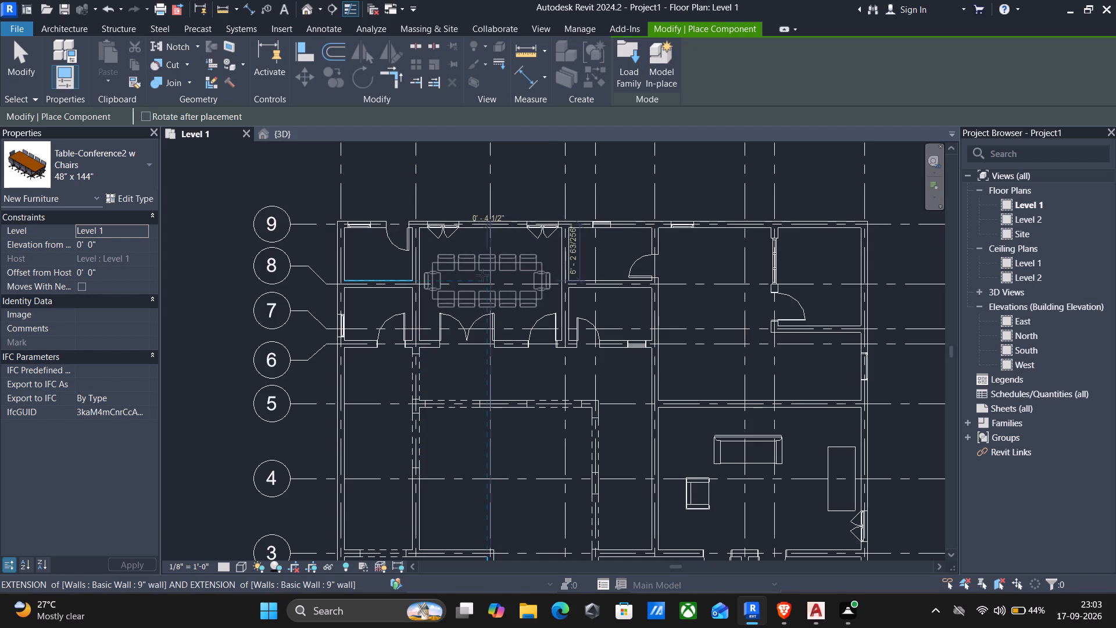
left_click(482, 283)
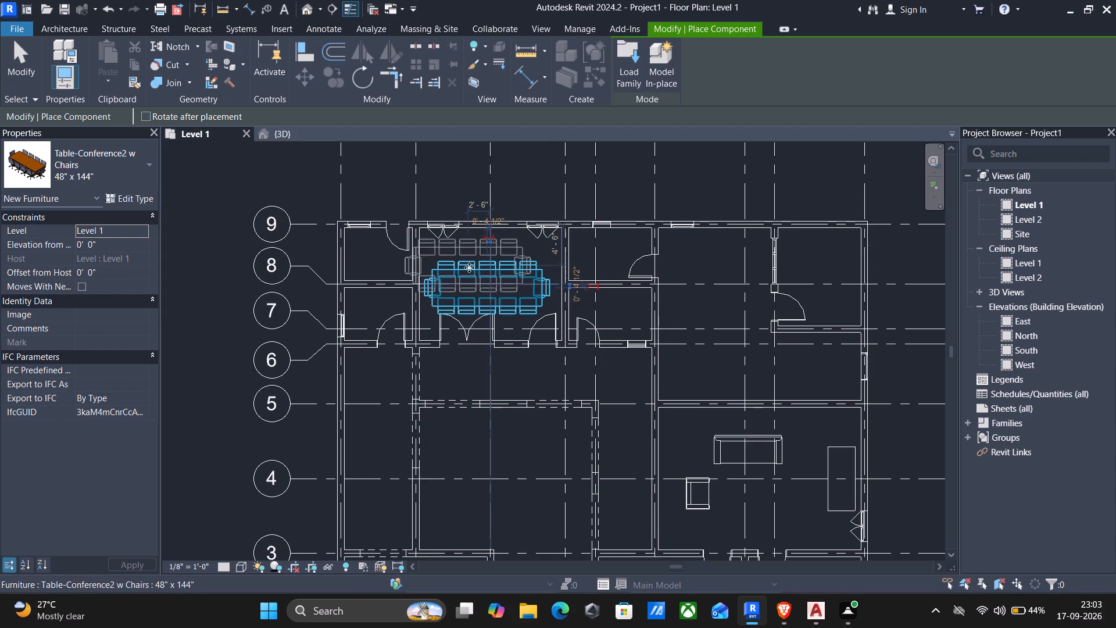
Load the Table-Dining Round w Chairs family from the Tables folder.
middle_click_drag(474, 342, 418, 354)
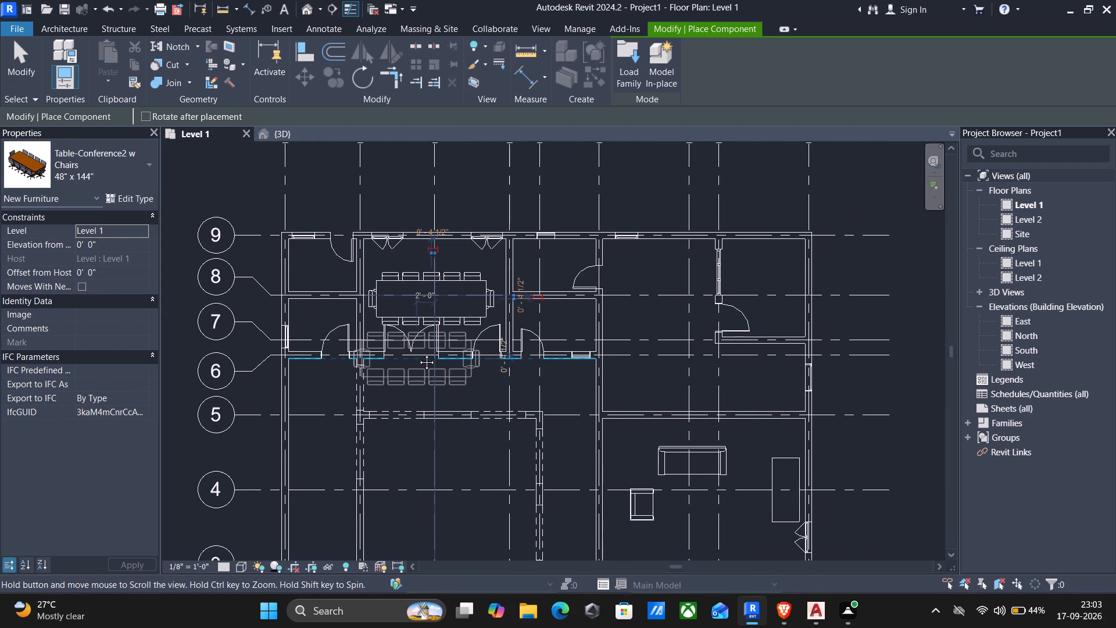
middle_click_drag(418, 354, 417, 320)
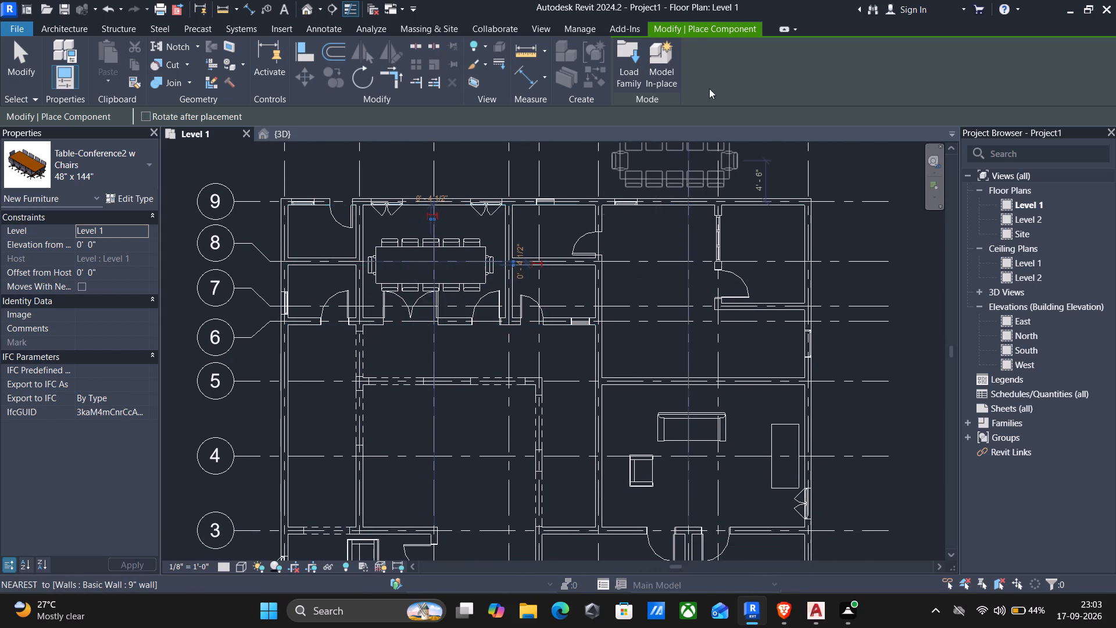
left_click(634, 65)
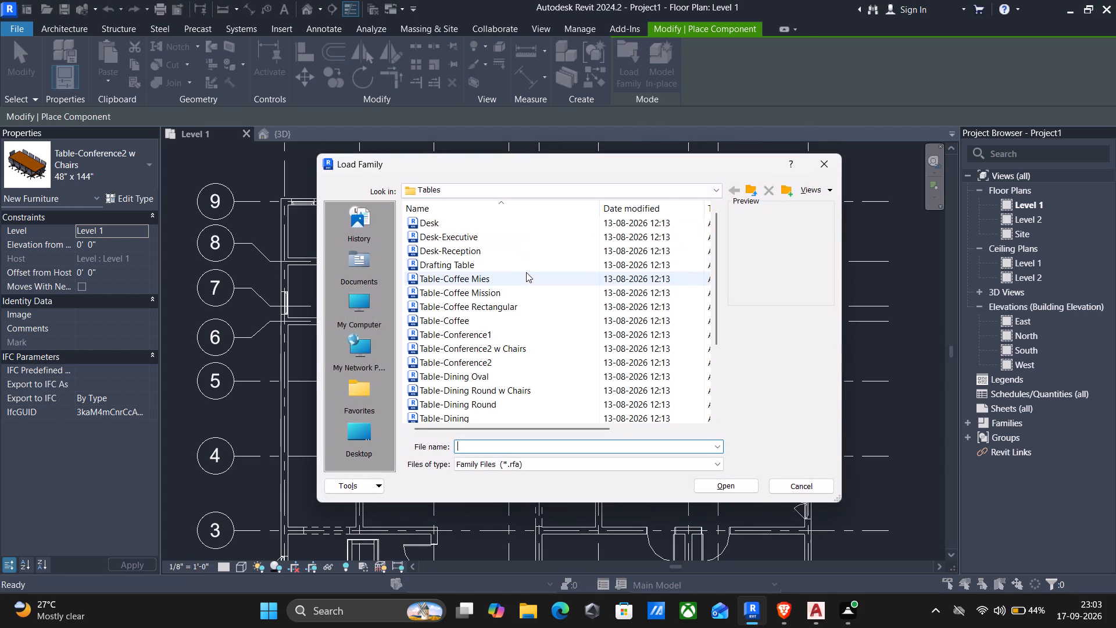
left_click(500, 256)
key("Down")
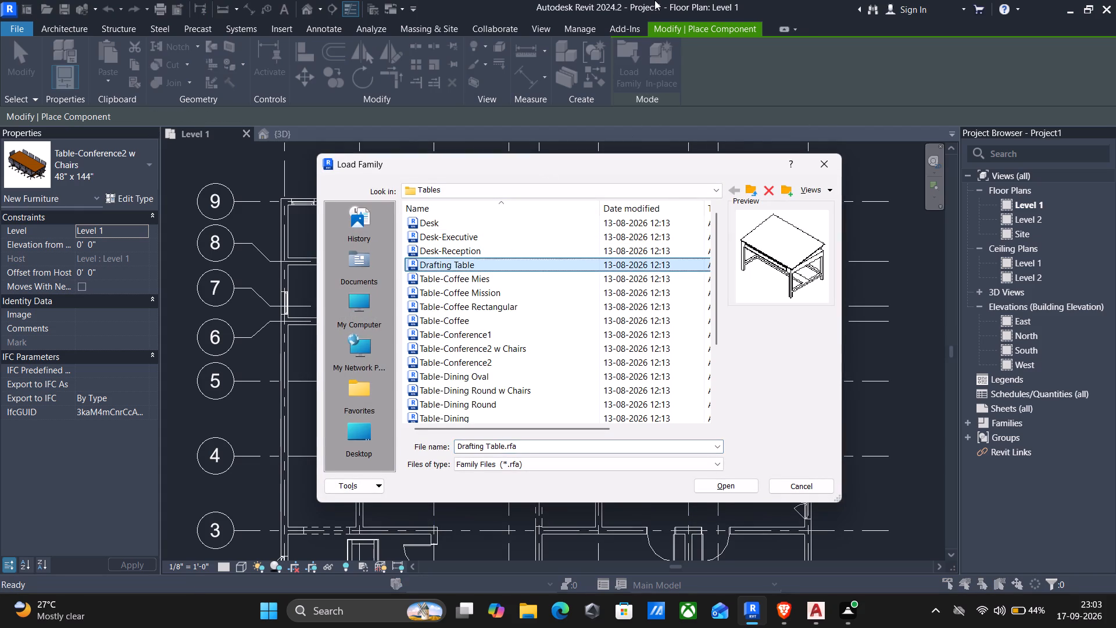
key("Down")
key("Down")
key("Down")
key("Down")
key("Down")
key("Down")
key("Down")
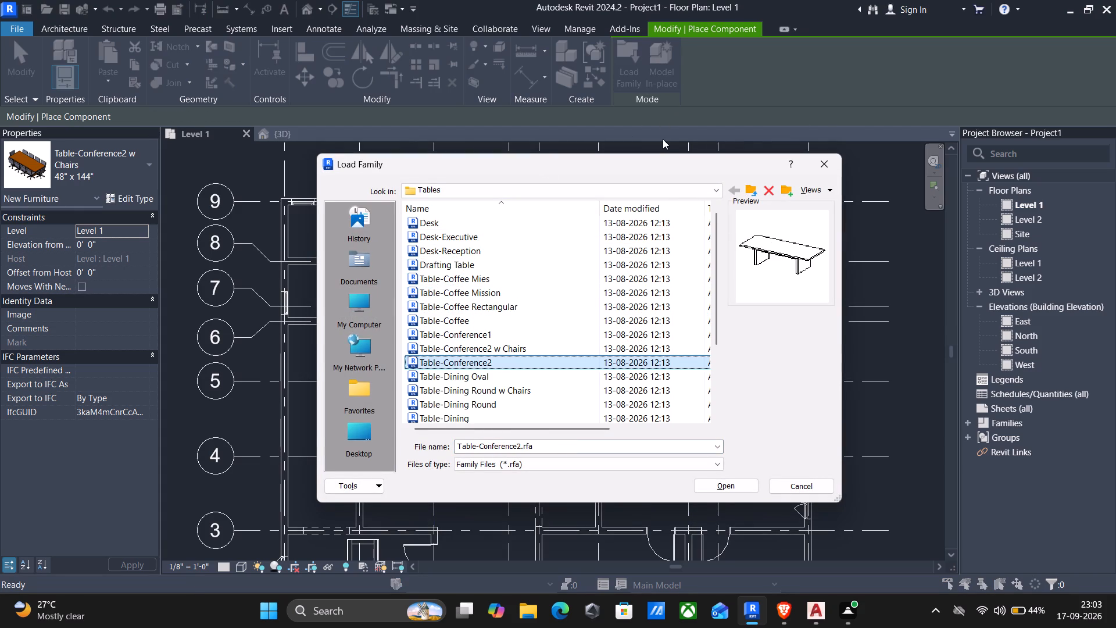
key("Down")
key("Down")
key("Down")
key("Up")
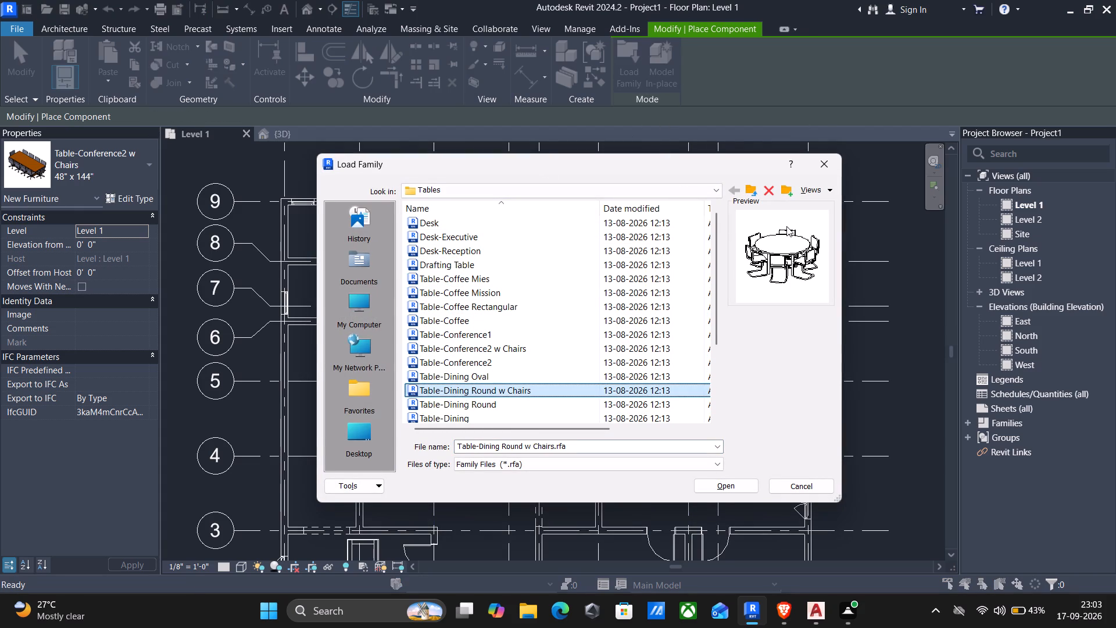
left_click(720, 481)
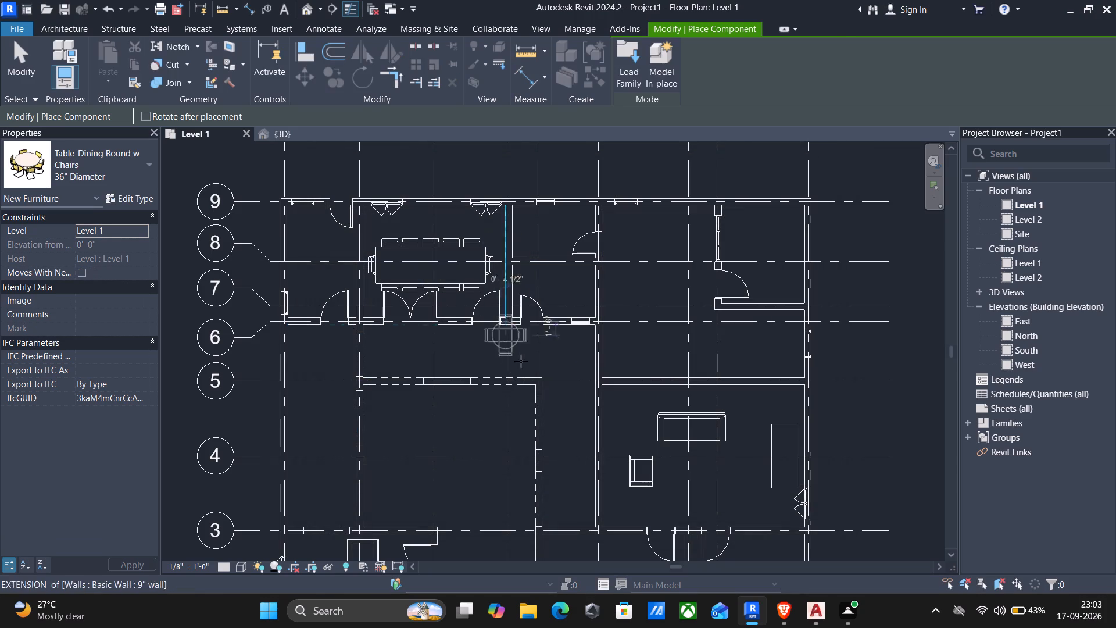
Place a 36" Diameter Table-Dining Round w Chairs on grid 6 in the eastern room between grids 5 and 9, towards its west wall.
middle_click_drag(526, 452, 492, 383)
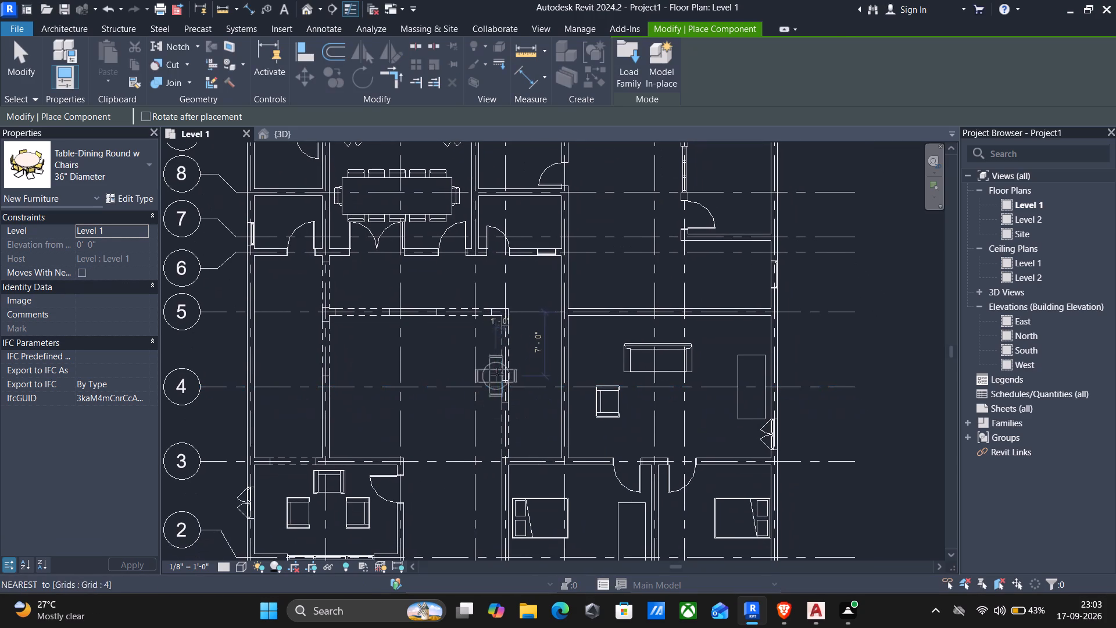
scroll(503, 374, "down", 2)
middle_click_drag(521, 423, 550, 384)
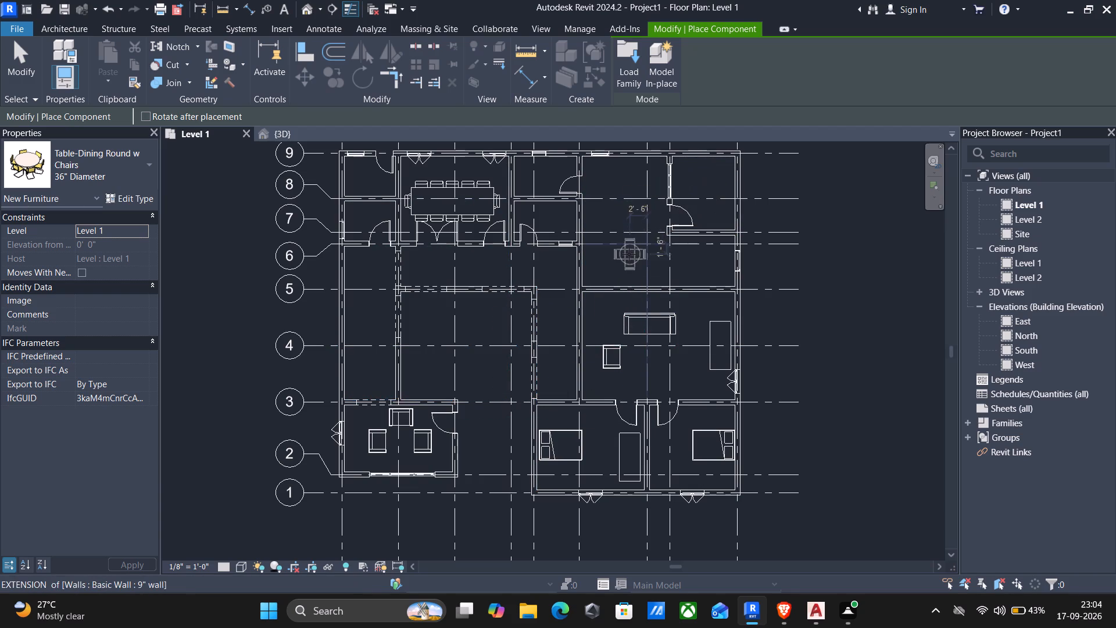
left_click(618, 244)
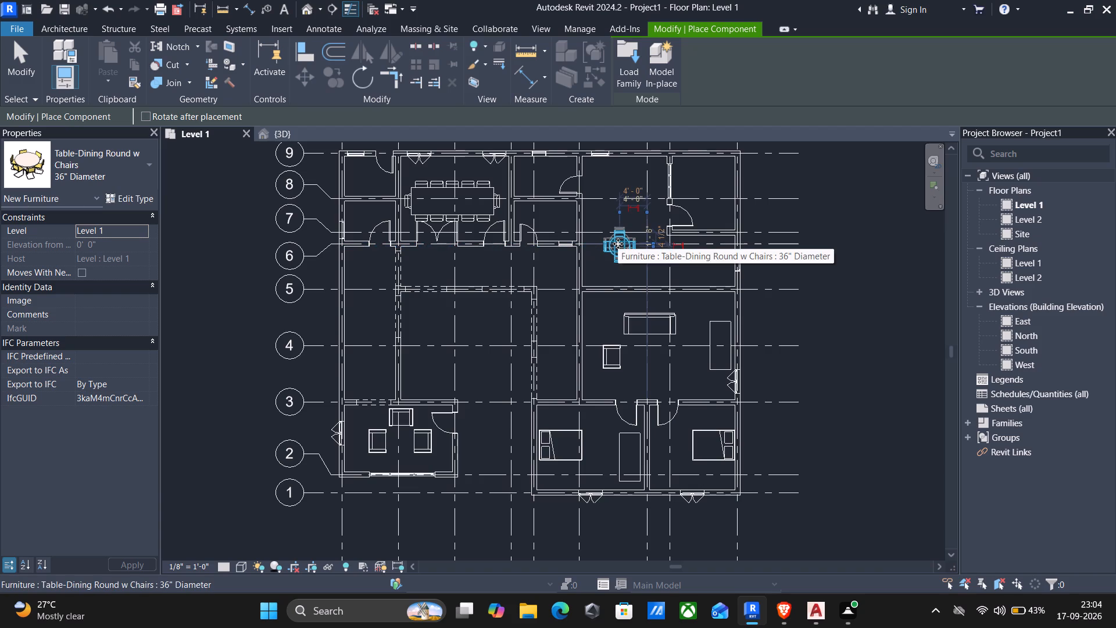
key("Escape")
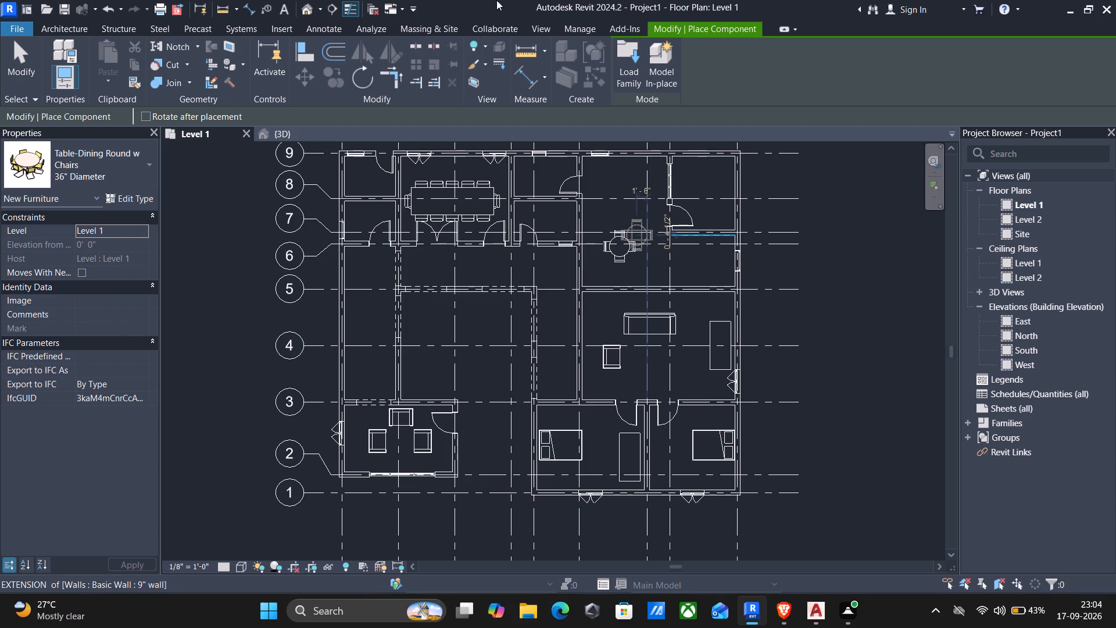
Browse the previews of the desk and table families in the Tables folder to choose another table.
left_click(627, 65)
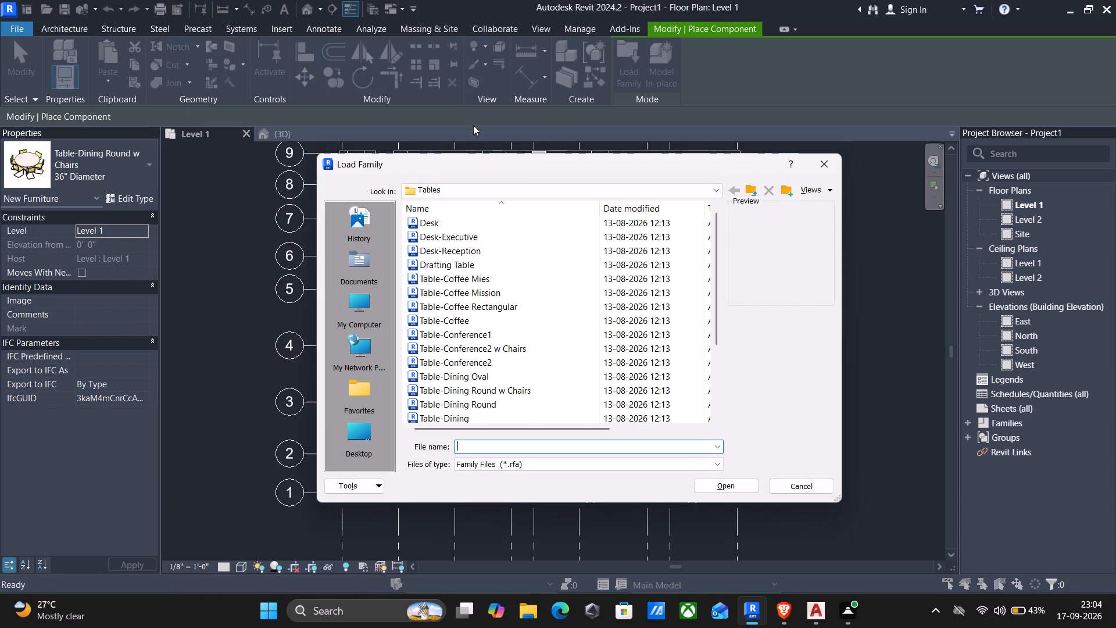
left_click(447, 240)
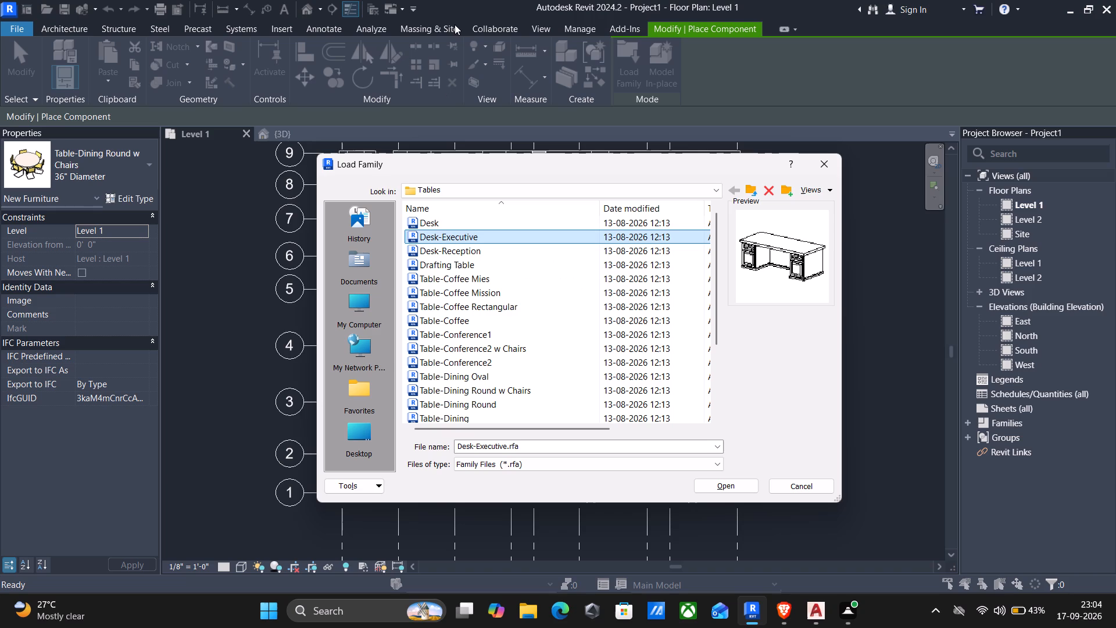
key("Down")
key("Down")
key("Down")
key("Down")
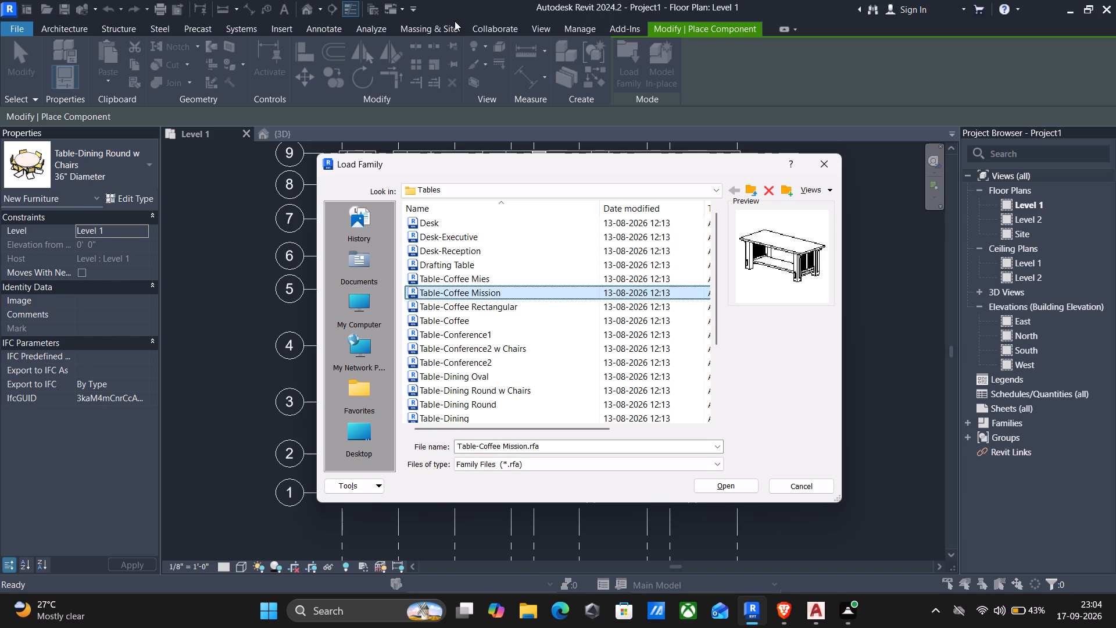
key("Down")
key("Down")
key("Down")
key("Down")
key("Down")
key("Down")
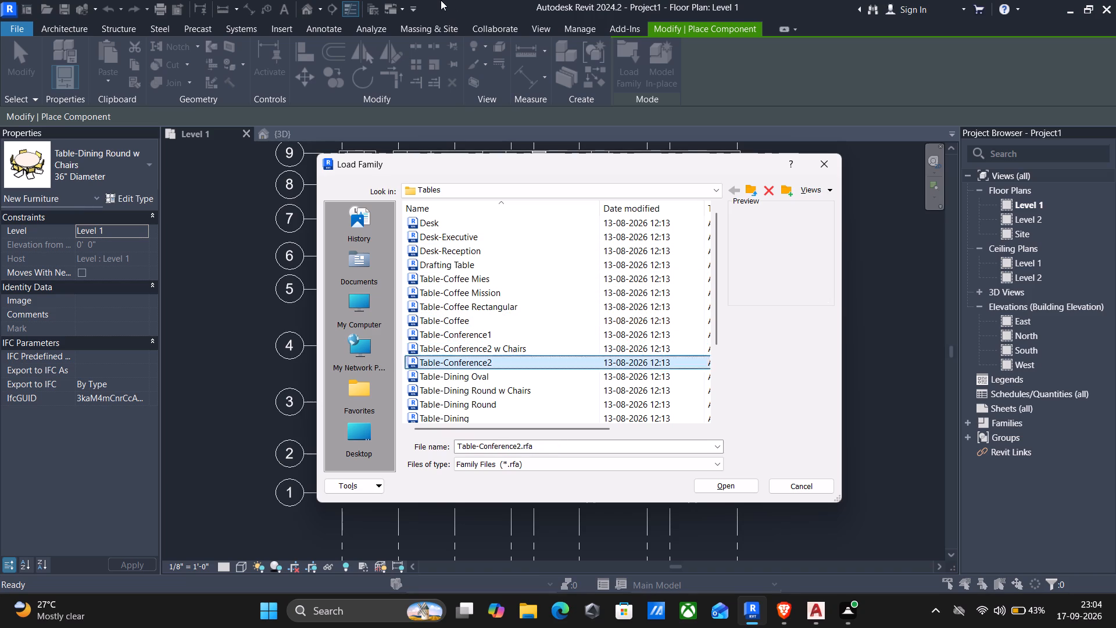
key("Down")
key("Down")
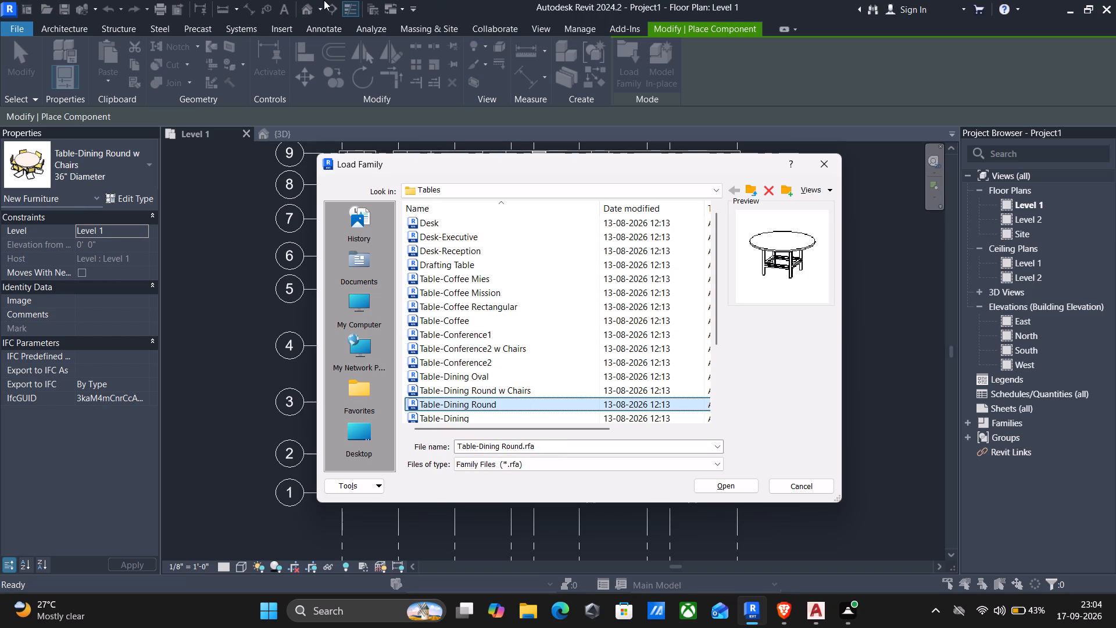
key("Down")
key("Up")
key("Up")
key("Up")
key("Up")
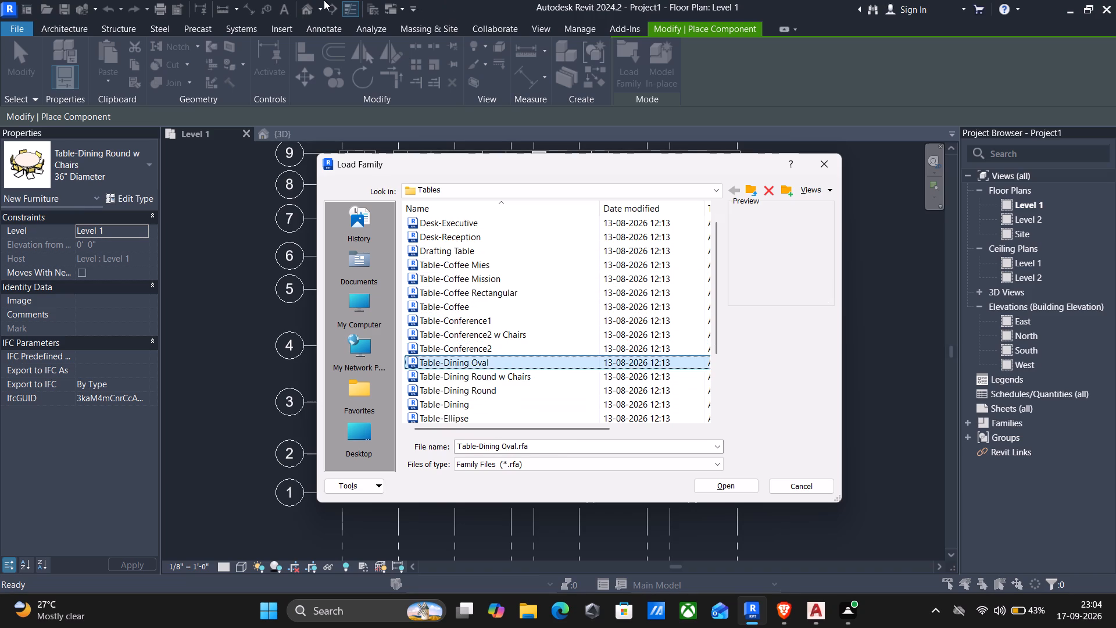
key("Up")
key("Up")
key("Up")
key("Up")
key("Up")
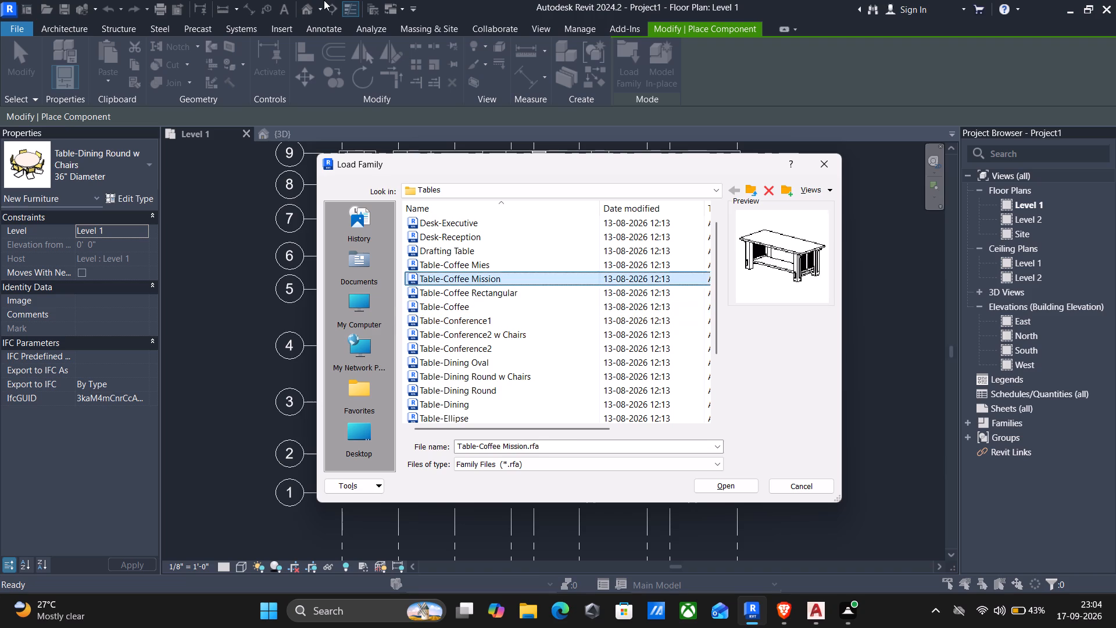
key("Up")
key("Up")
key("Up")
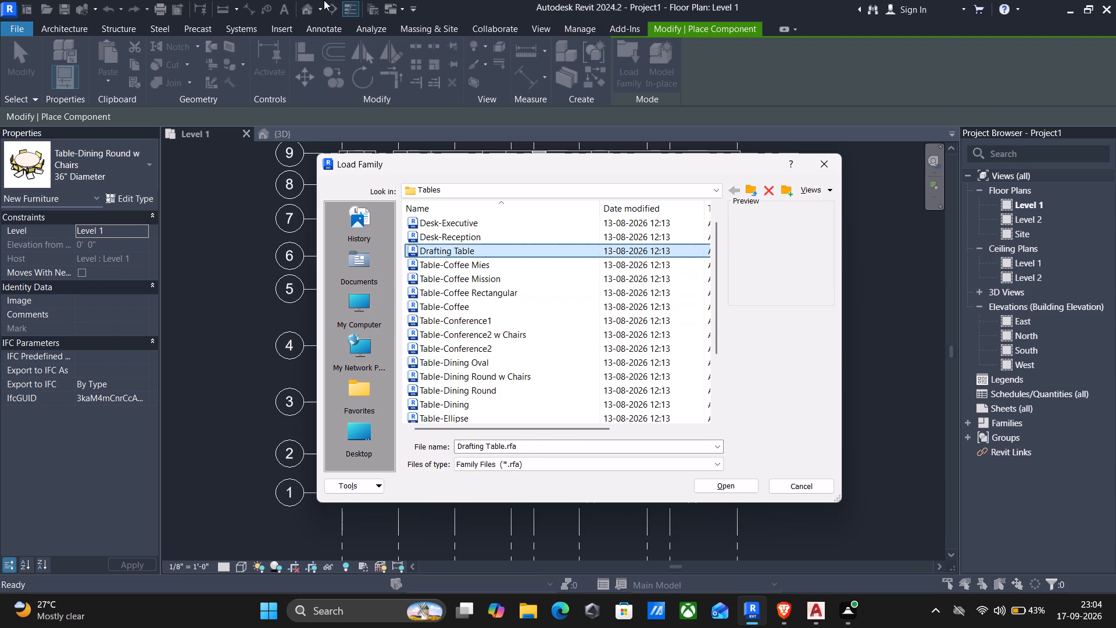
key("Up")
key("Down")
key("Down")
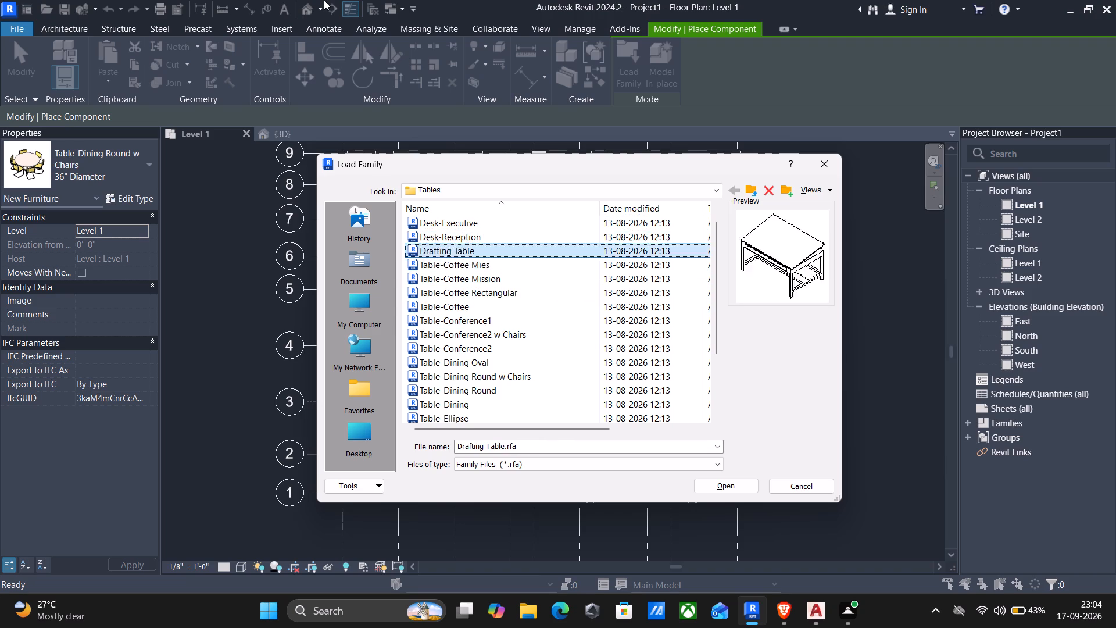
key("Down")
key("Down")
key("Down")
key("Down")
key("Down")
key("Down")
key("Down")
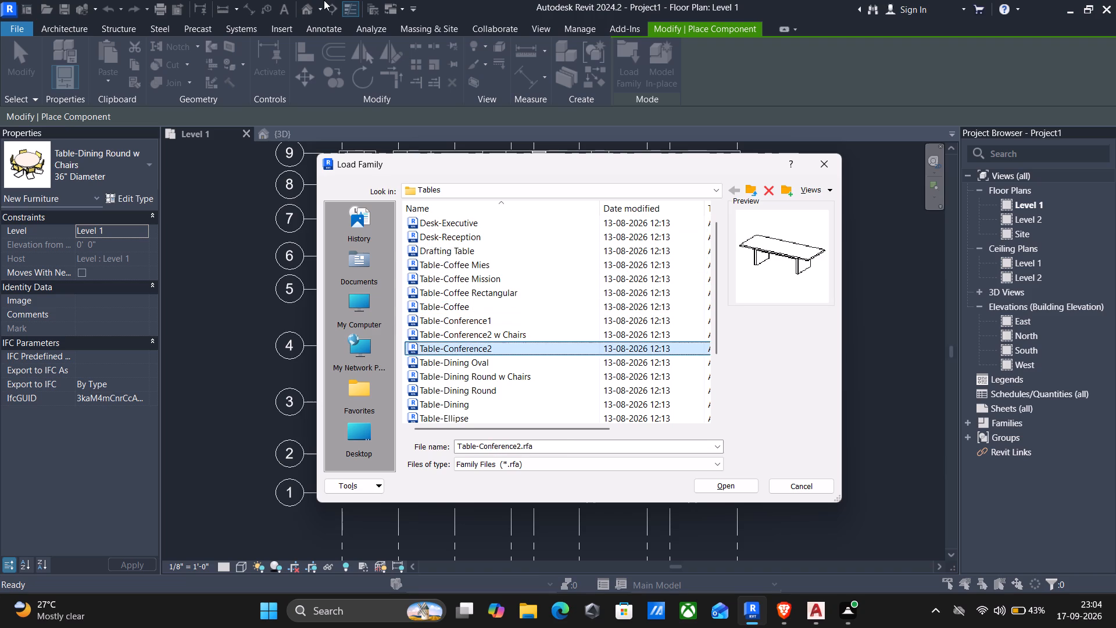
key("Down")
key("Down")
key("Down")
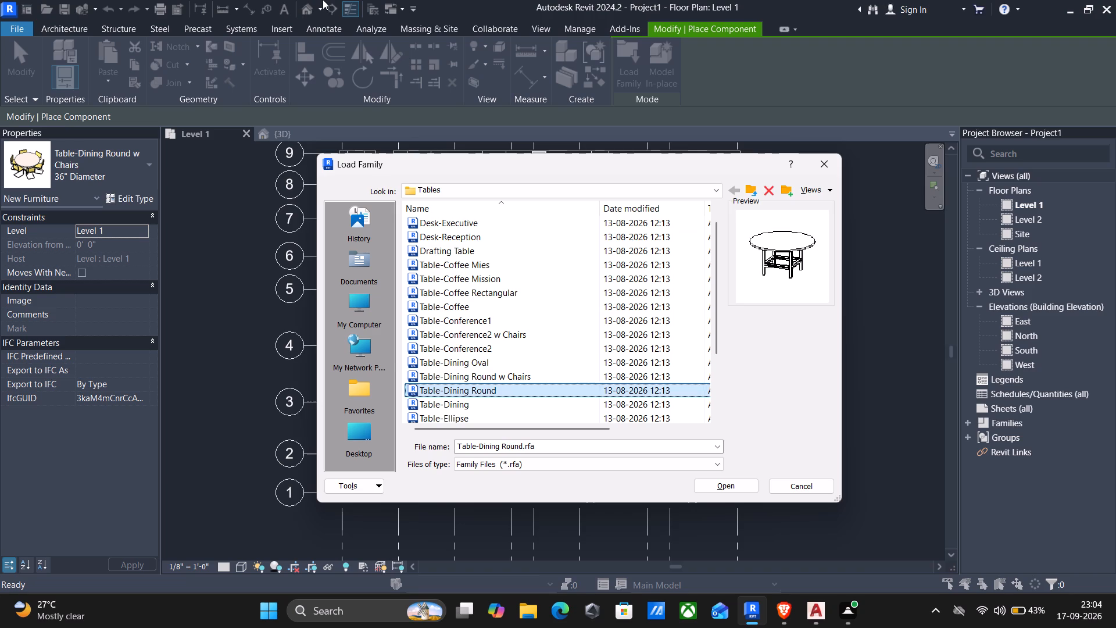
key("Down")
key("Down")
key("Down")
key("Down")
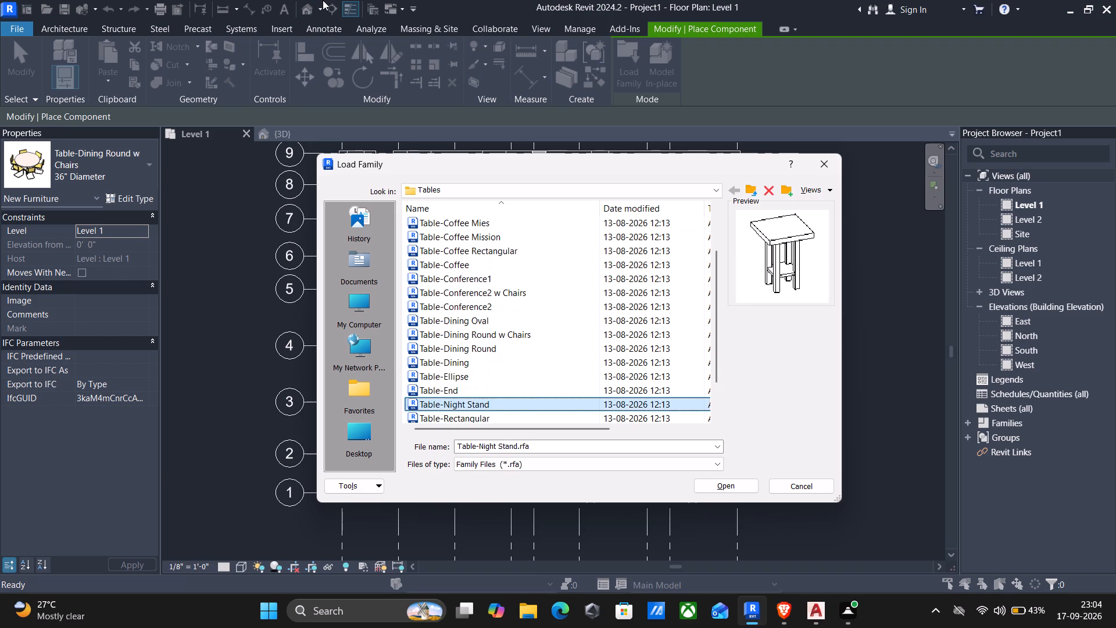
key("Down")
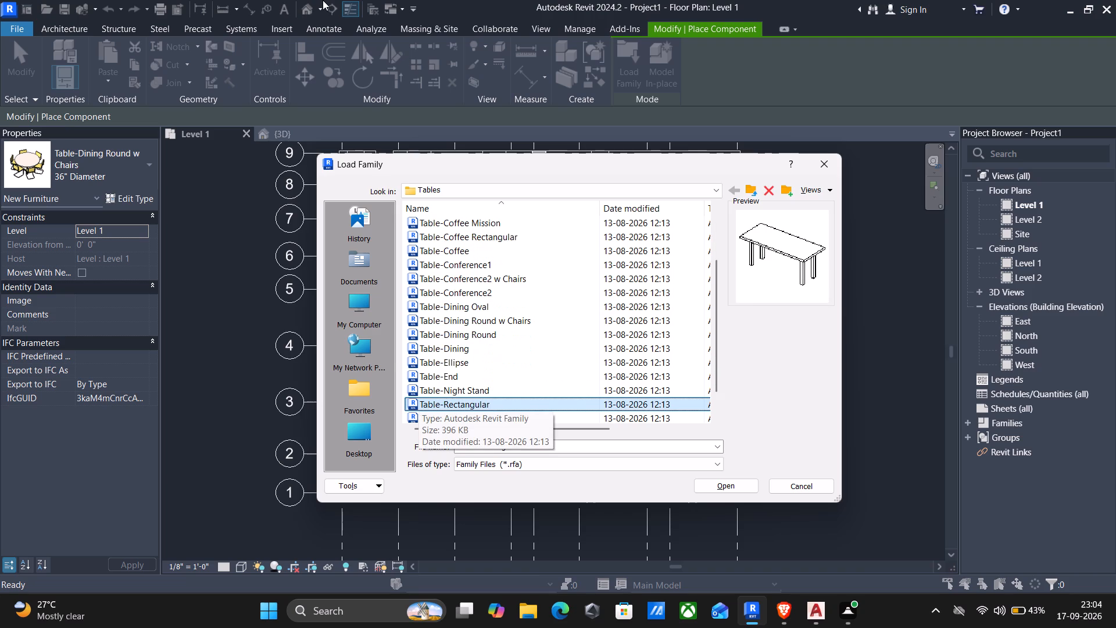
key("Up")
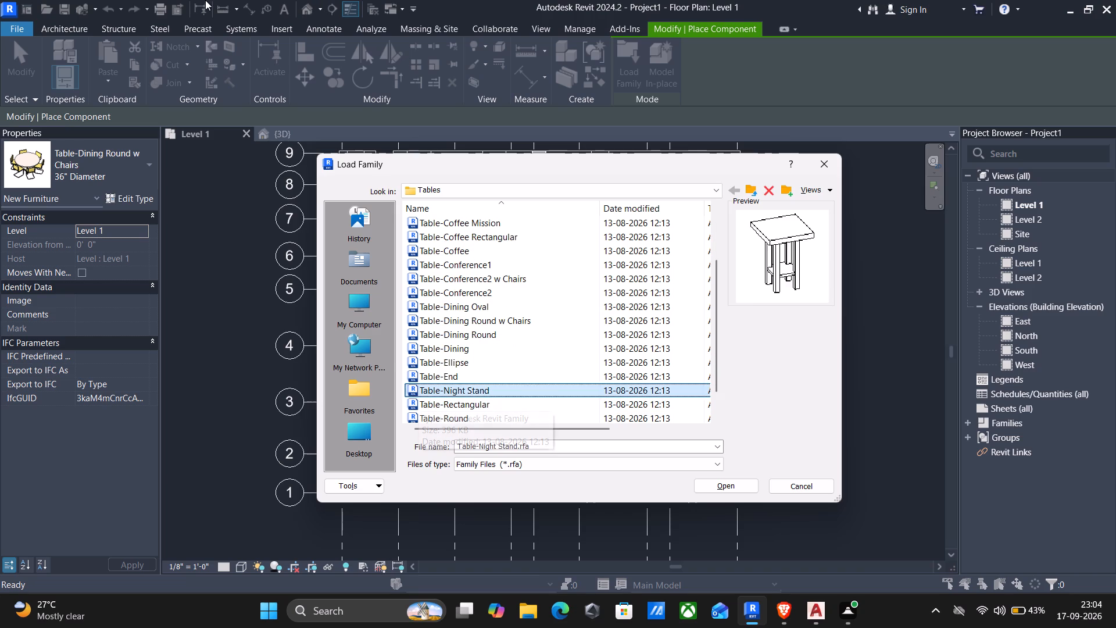
key("Up")
key("Up")
key("Up")
key("Up")
key("Up")
key("Up")
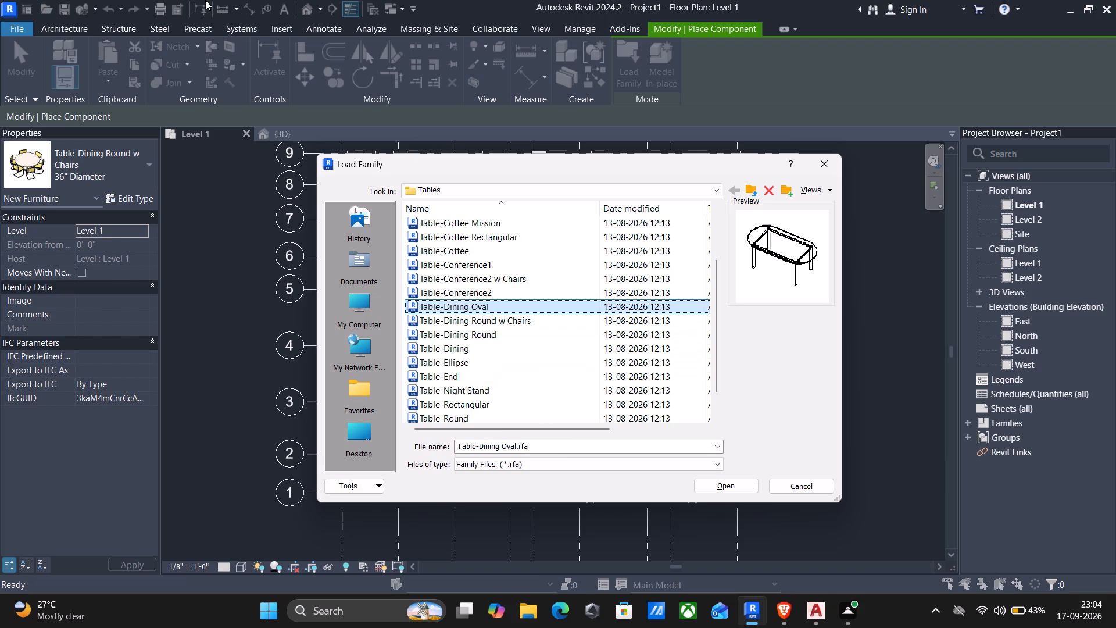
key("Up")
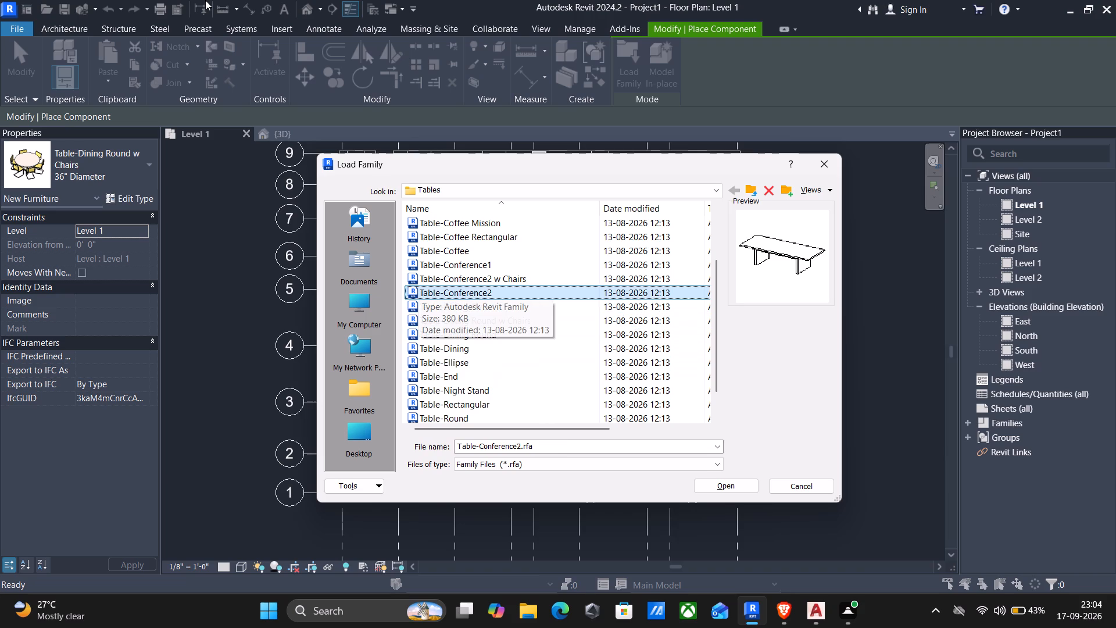
key("Up")
key("Down")
key("Down")
key("Down")
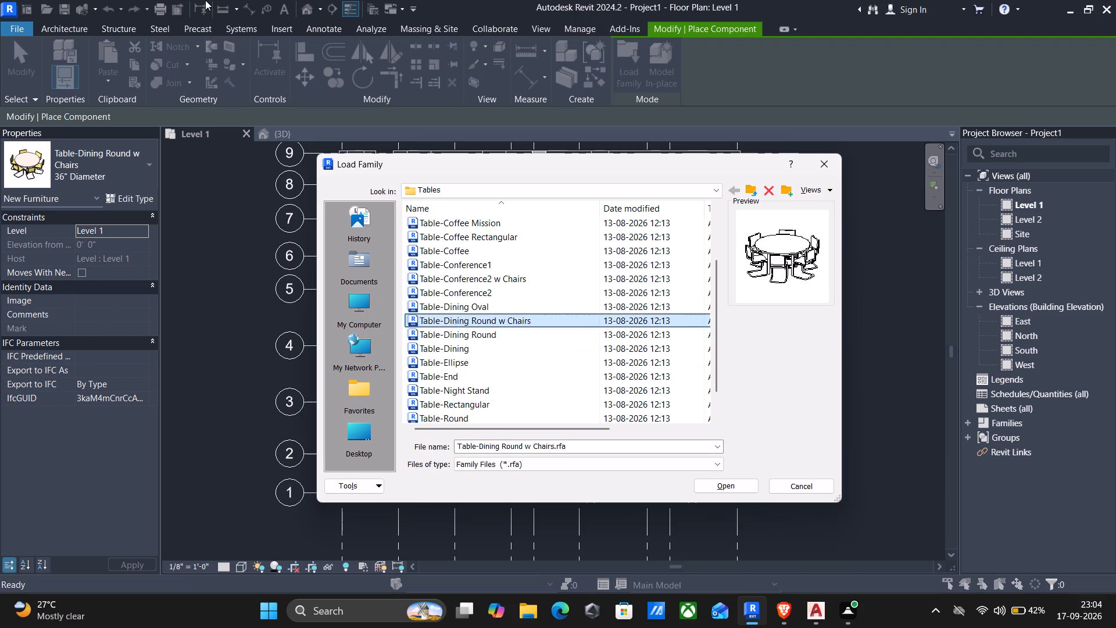
key("Down")
key("Down")
key("Down")
key("Down")
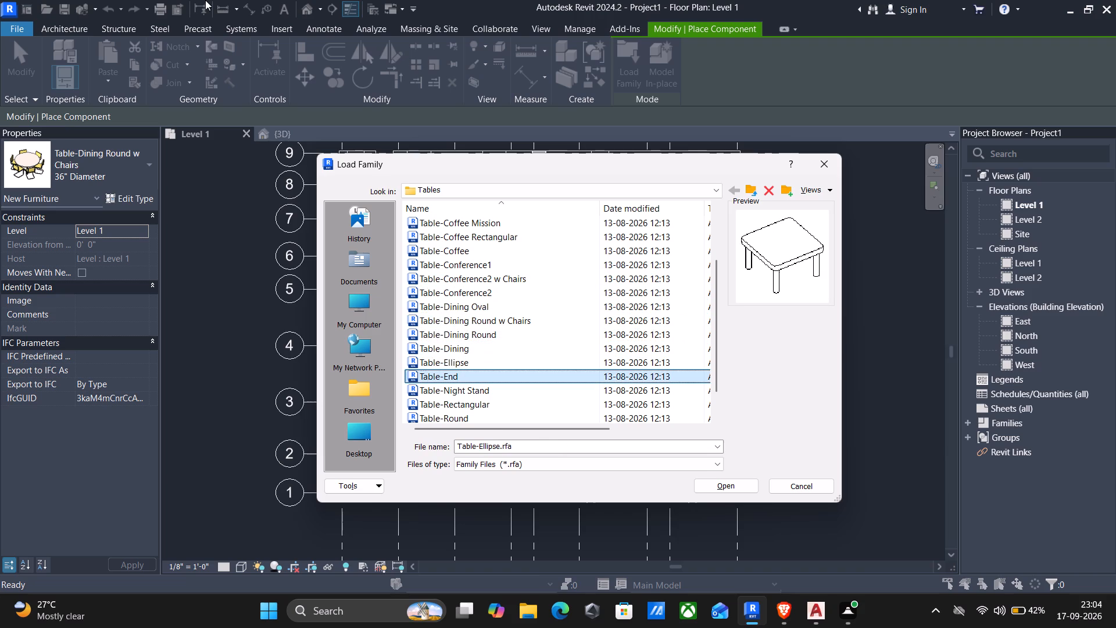
key("Up")
key("Up")
key("Up")
key("Up")
key("Up")
key("Up")
key("Up")
key("Up")
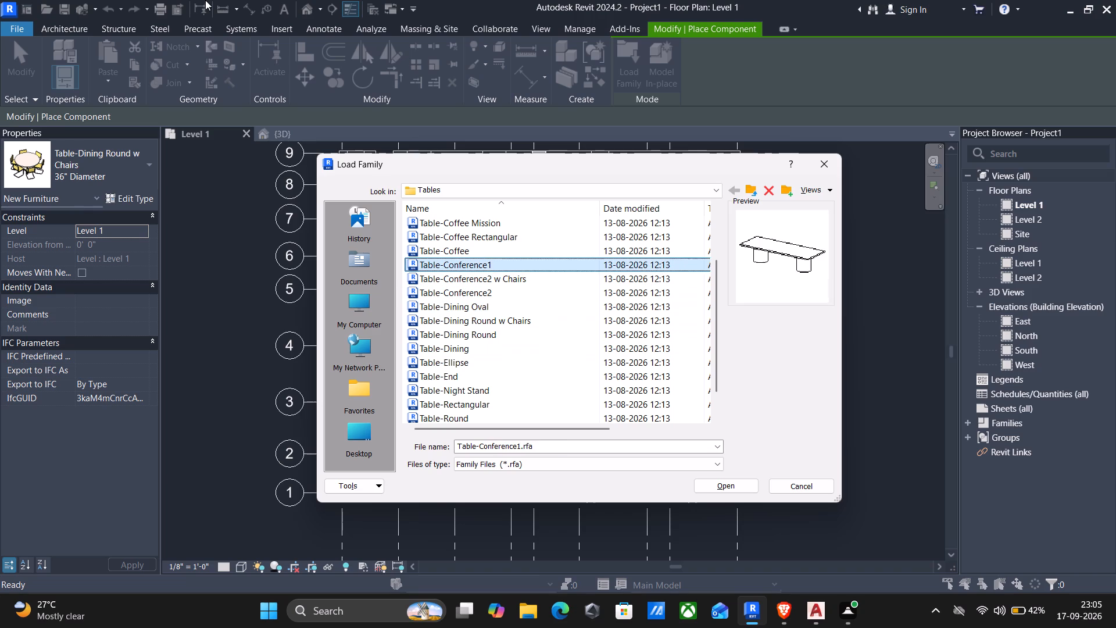
key("Up")
key("Up")
key("Up")
key("Up")
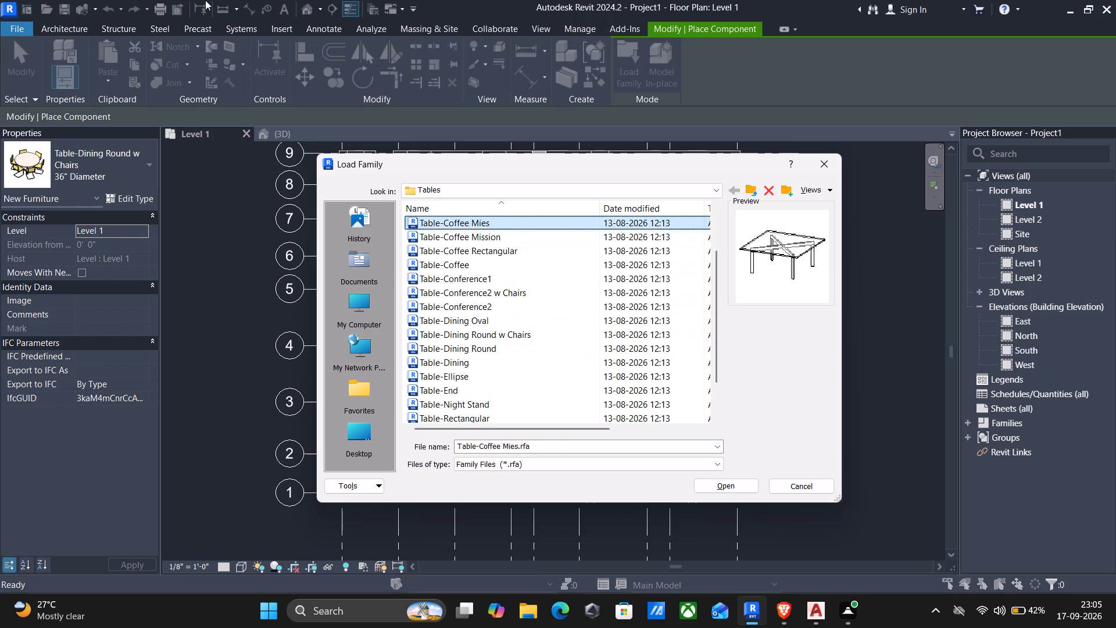
key("Up")
key("Up")
key("Up")
key("Up")
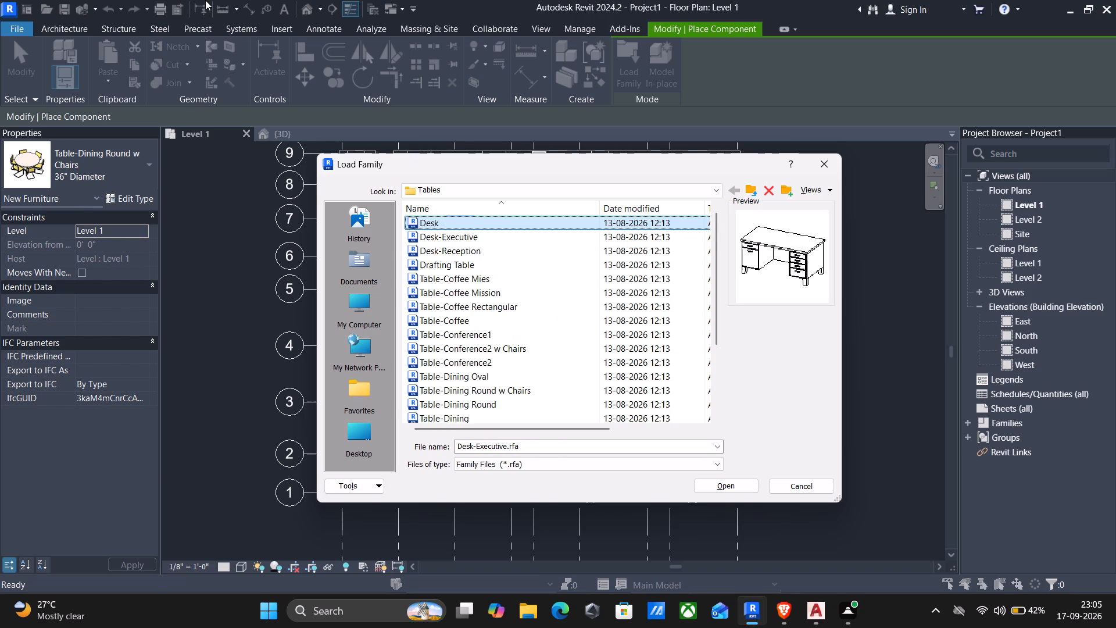
Load the Table-Coffee Mission family from the Tables folder.
key("Down")
key("Down")
key("Down")
key("Down")
key("Down")
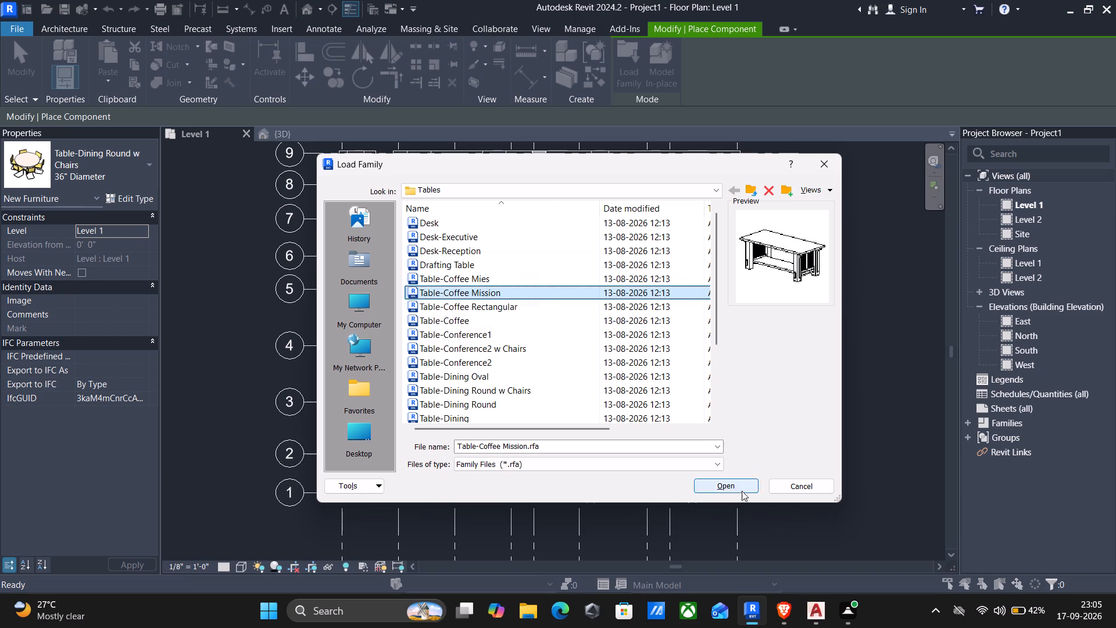
left_click(703, 484)
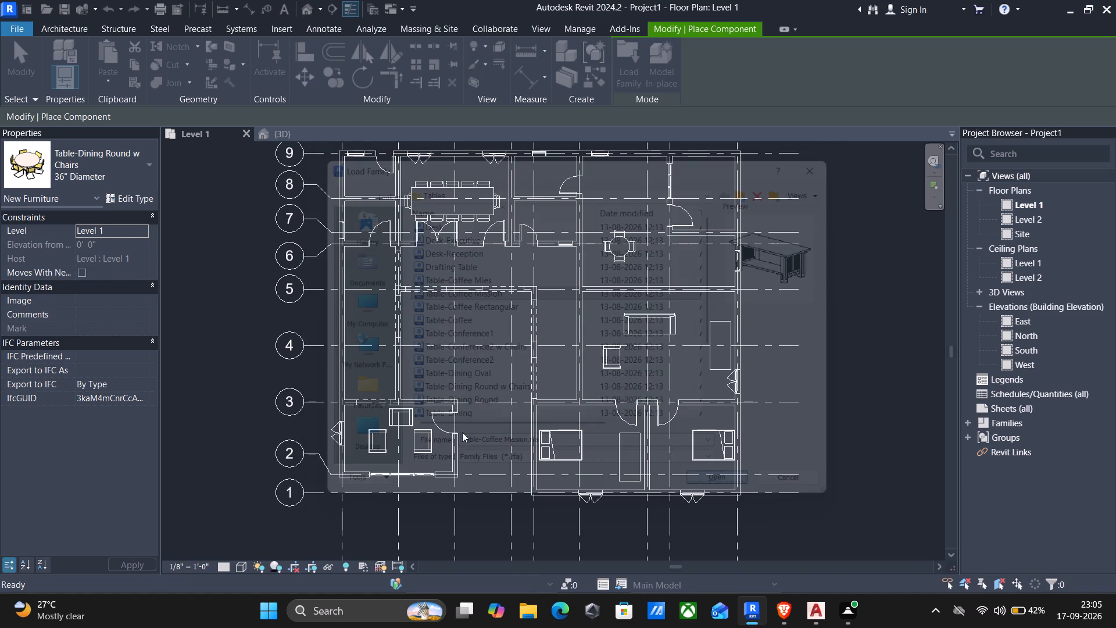
Place a 44" x 20" Table-Coffee Mission lengthwise east-west between the armchairs in the south-west seating room between grids 2 and 3.
scroll(385, 444, "up", 4)
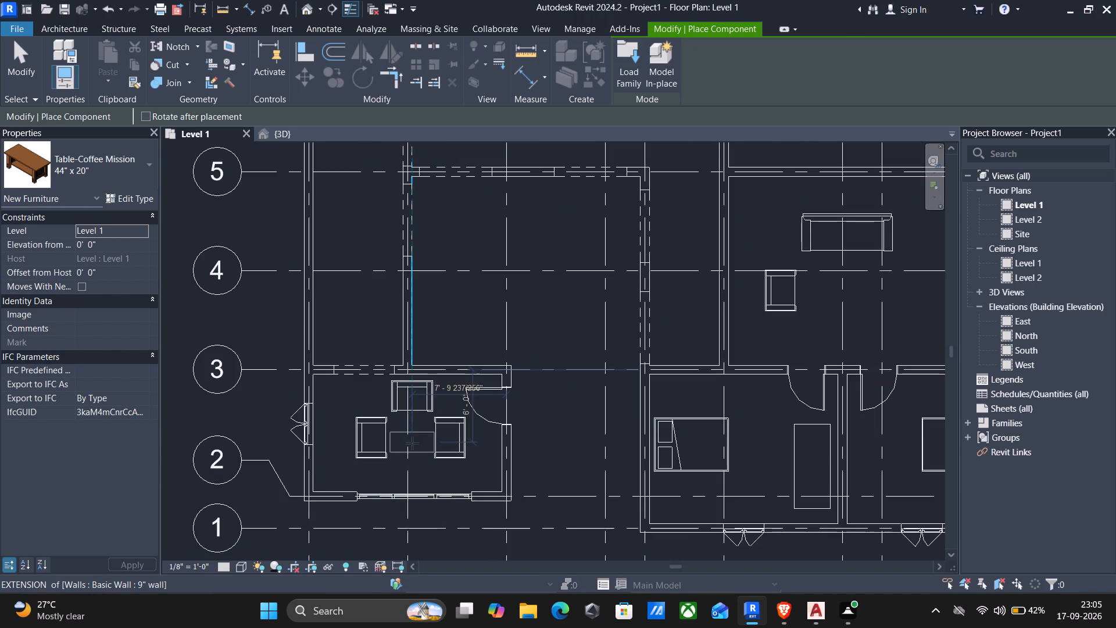
left_click(407, 437)
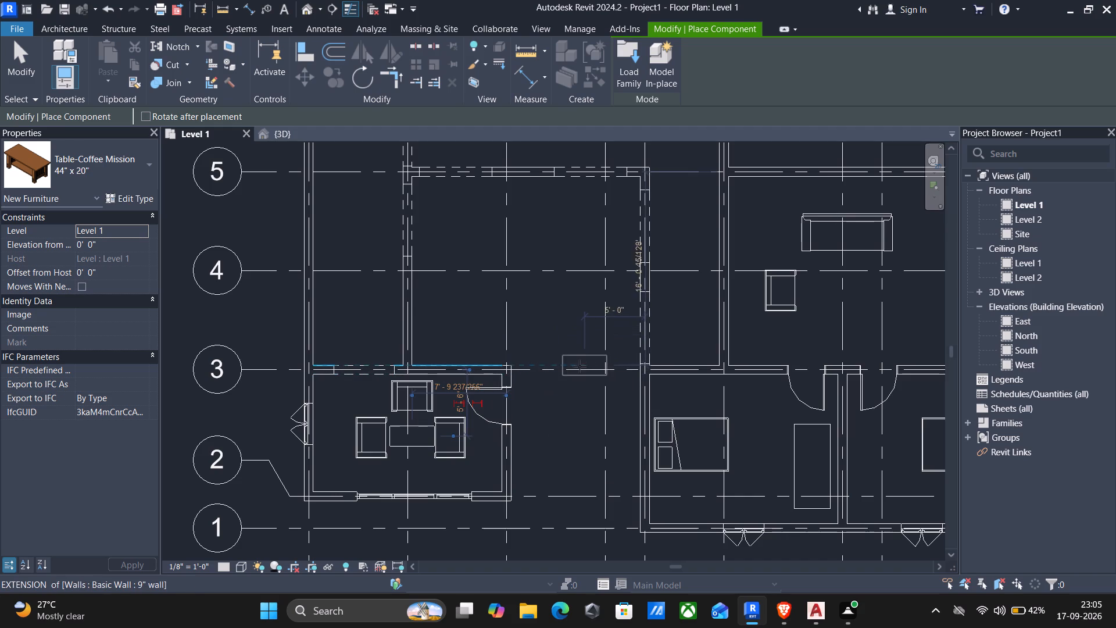
middle_click_drag(567, 350, 509, 374)
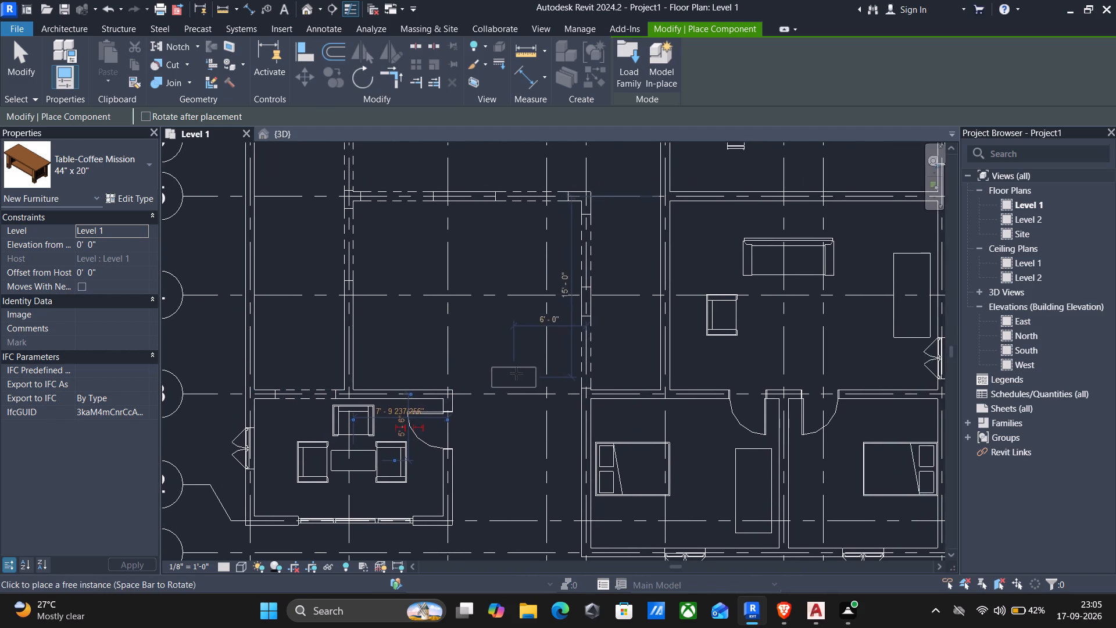
scroll(488, 346, "down", 2)
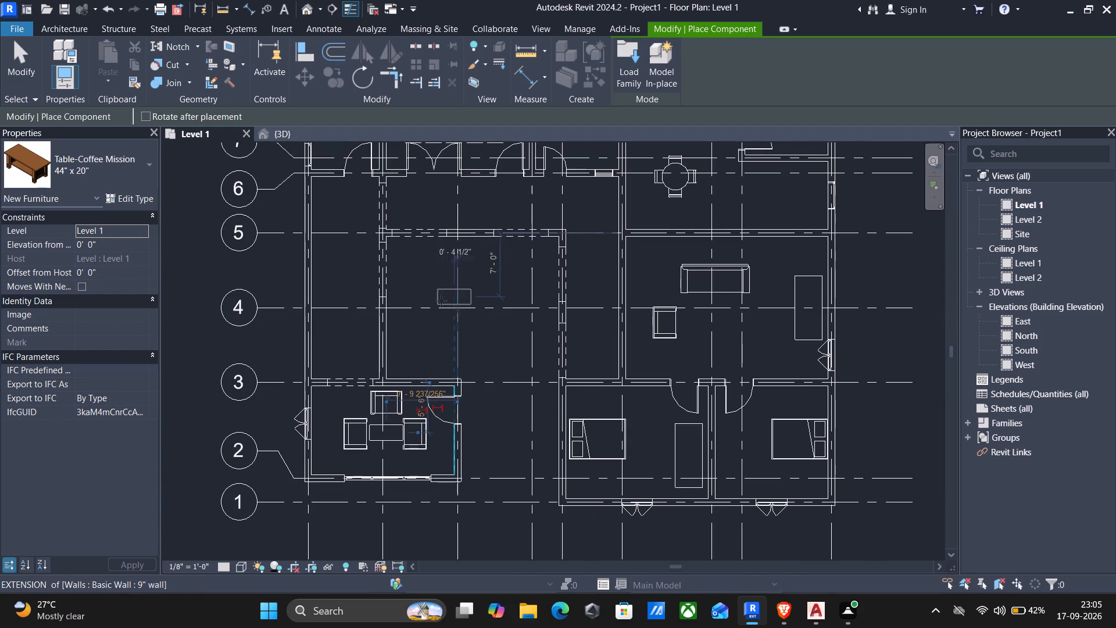
key("Escape")
key("Escape")
Place another Chair-Corbu facing east beside the west wall of the north-east corner room, just north of grid 8.
left_click(390, 399)
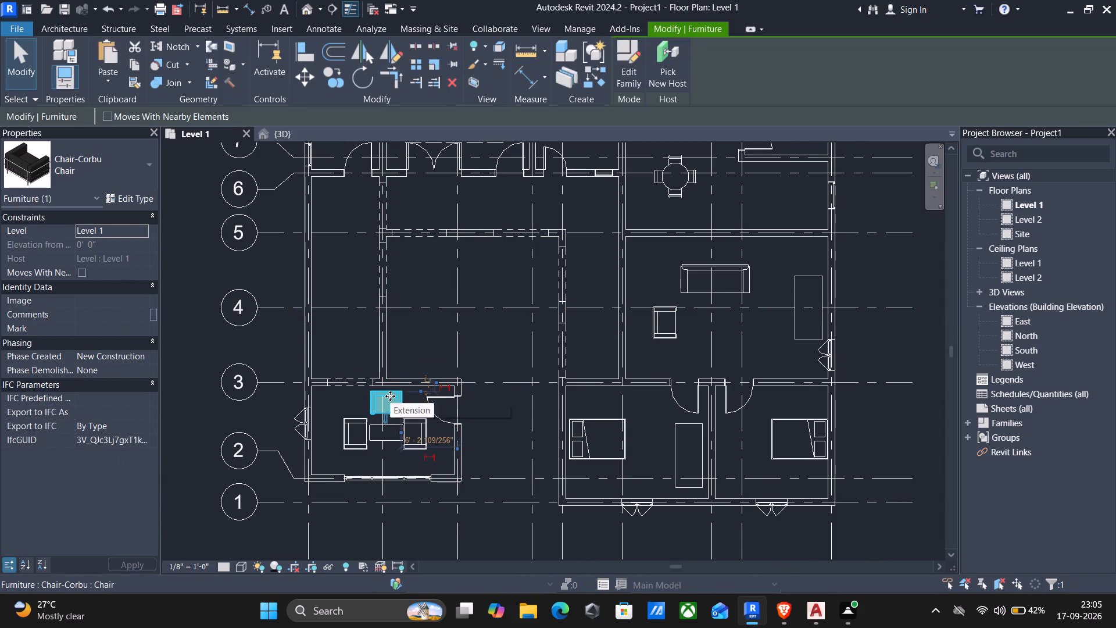
key("c")
key("s")
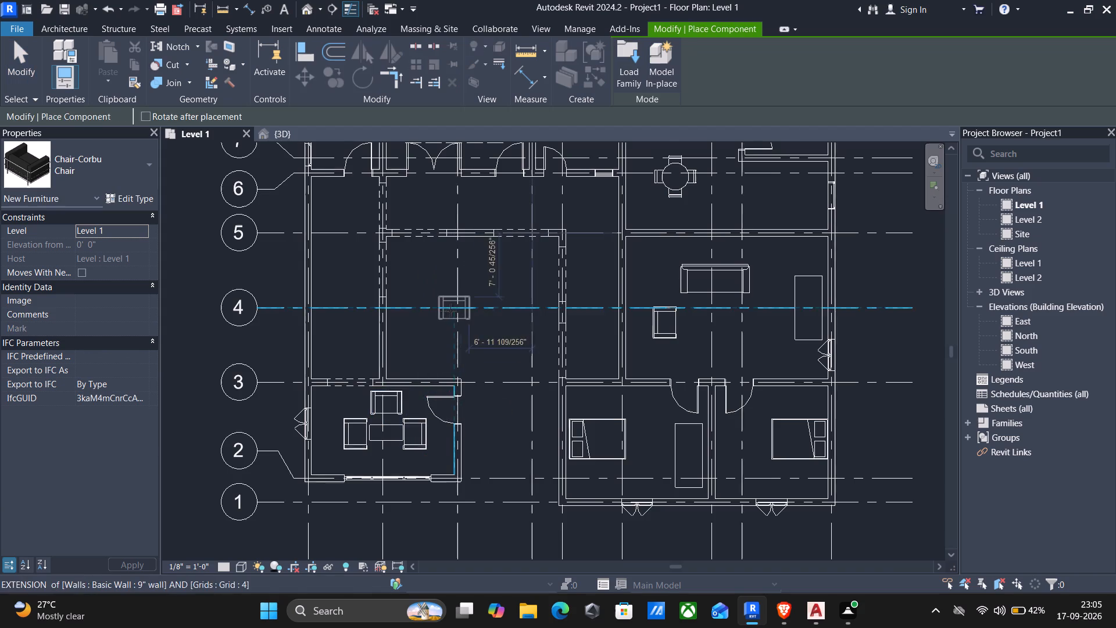
middle_click_drag(448, 311, 362, 462)
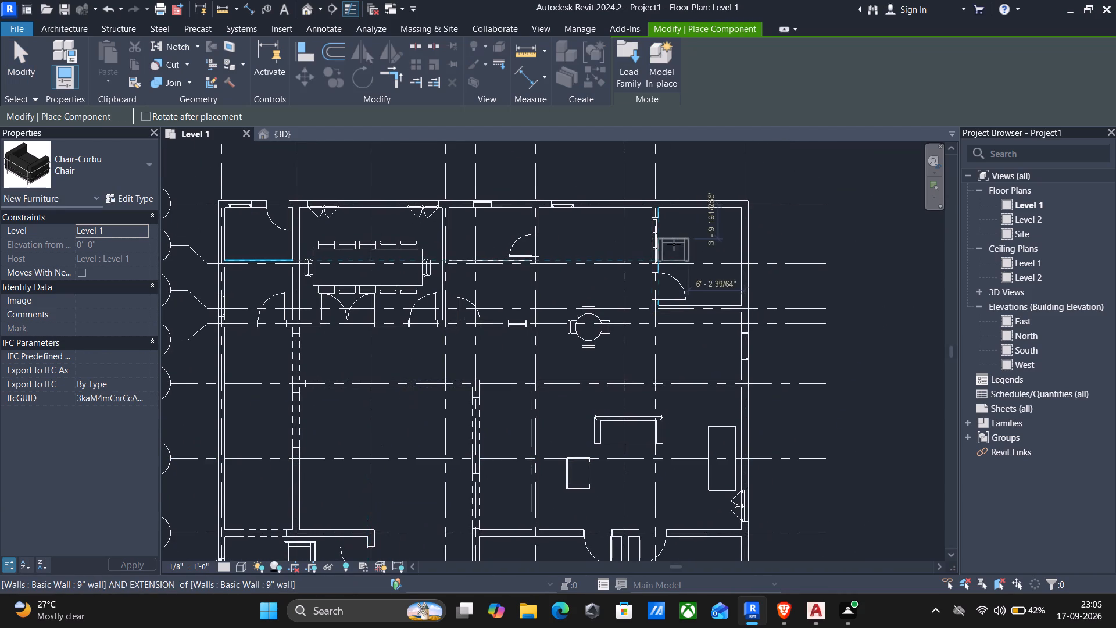
key("space")
key("space")
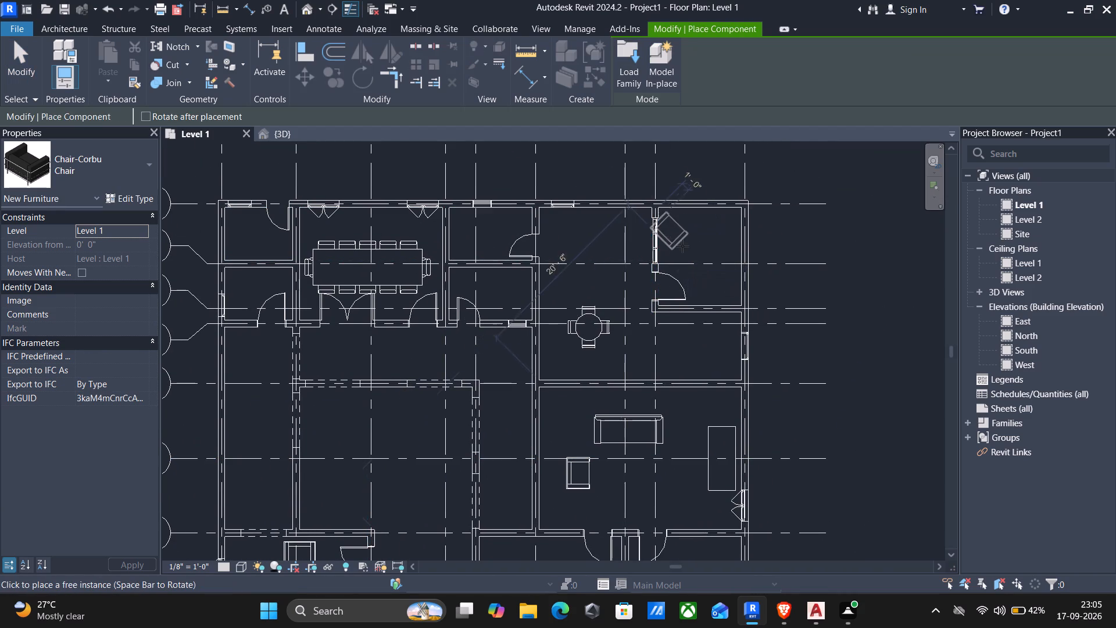
key("space")
key("space")
key("space")
key("space")
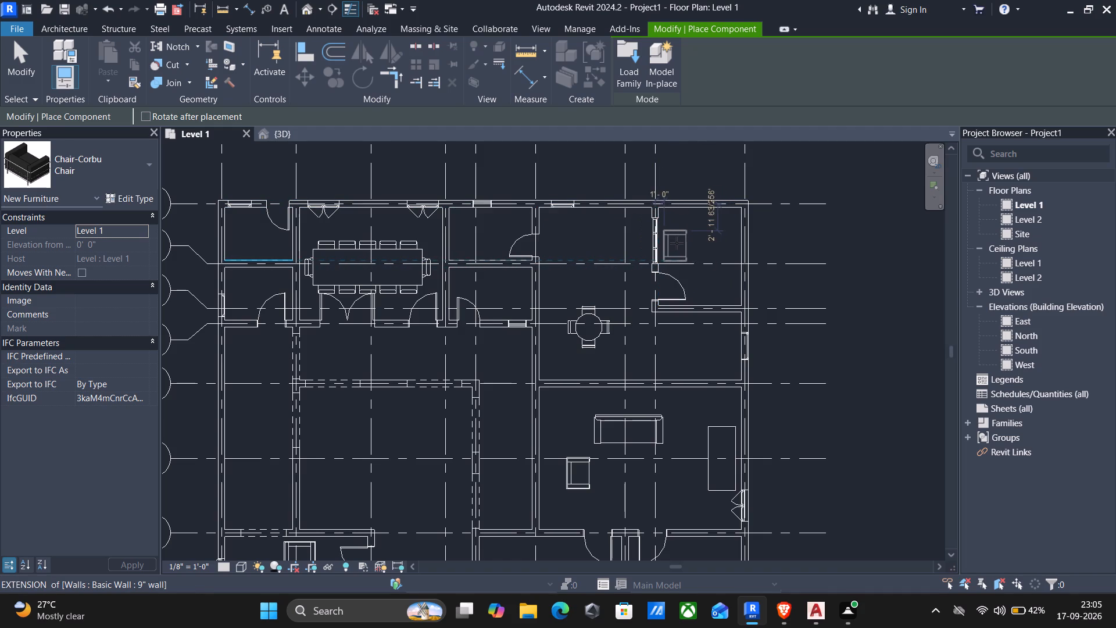
left_click(677, 243)
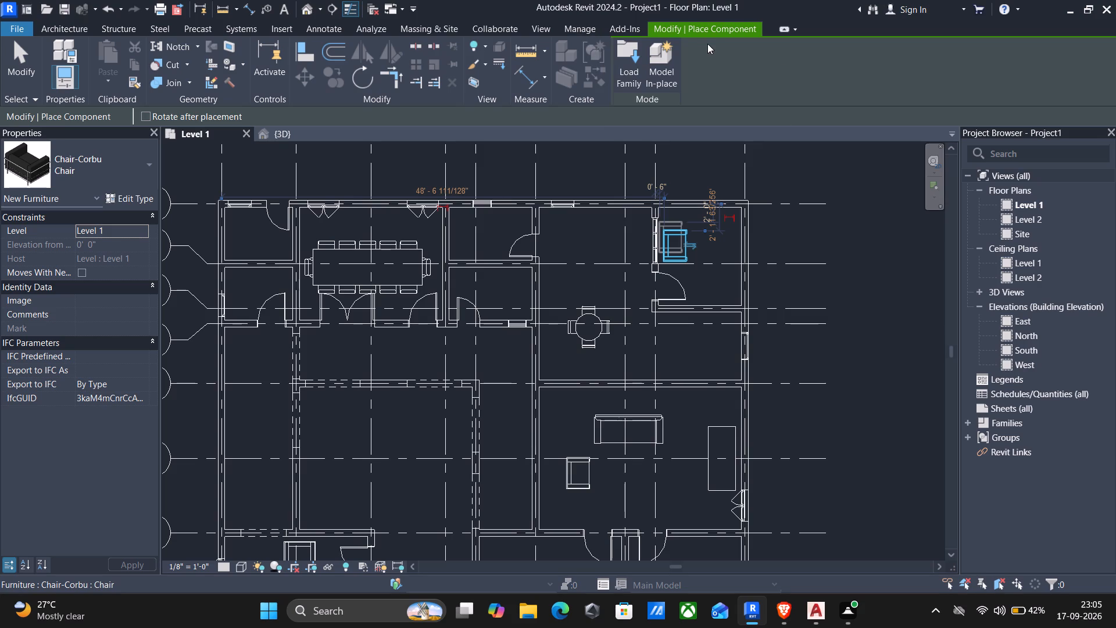
key("Escape")
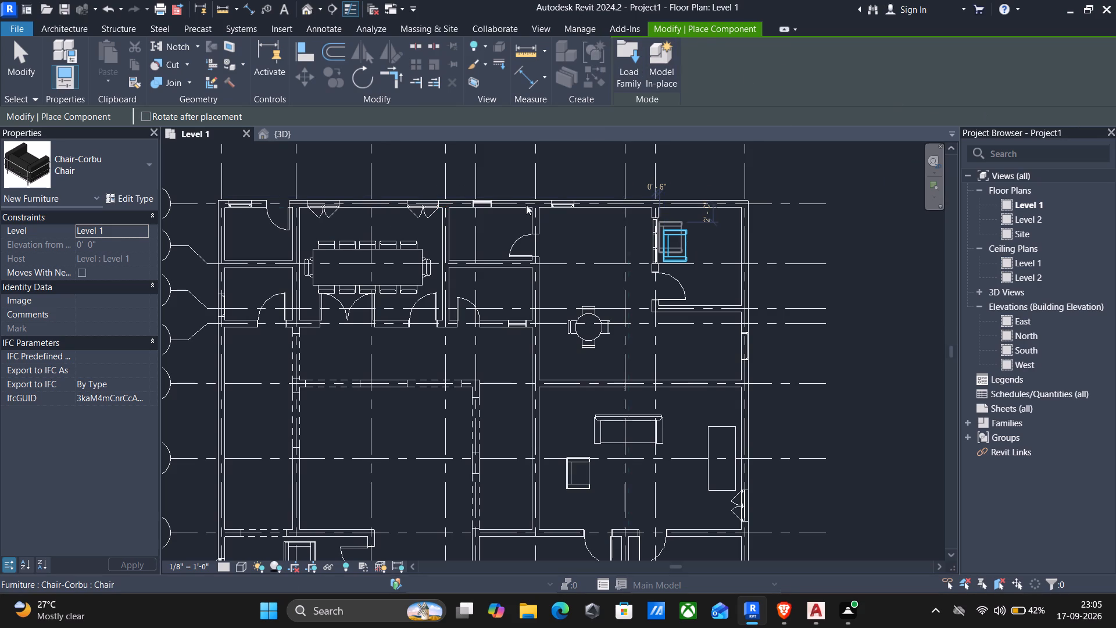
middle_click_drag(544, 440, 575, 342)
middle_click_drag(590, 417, 638, 301)
scroll(590, 417, "up", 1)
key("Escape")
key("Escape")
key("Escape")
Place another Couch-Viper facing north along the south wall of the north-east corner room, centred about 5'-0" east of grid H.
middle_click_drag(493, 379, 491, 379)
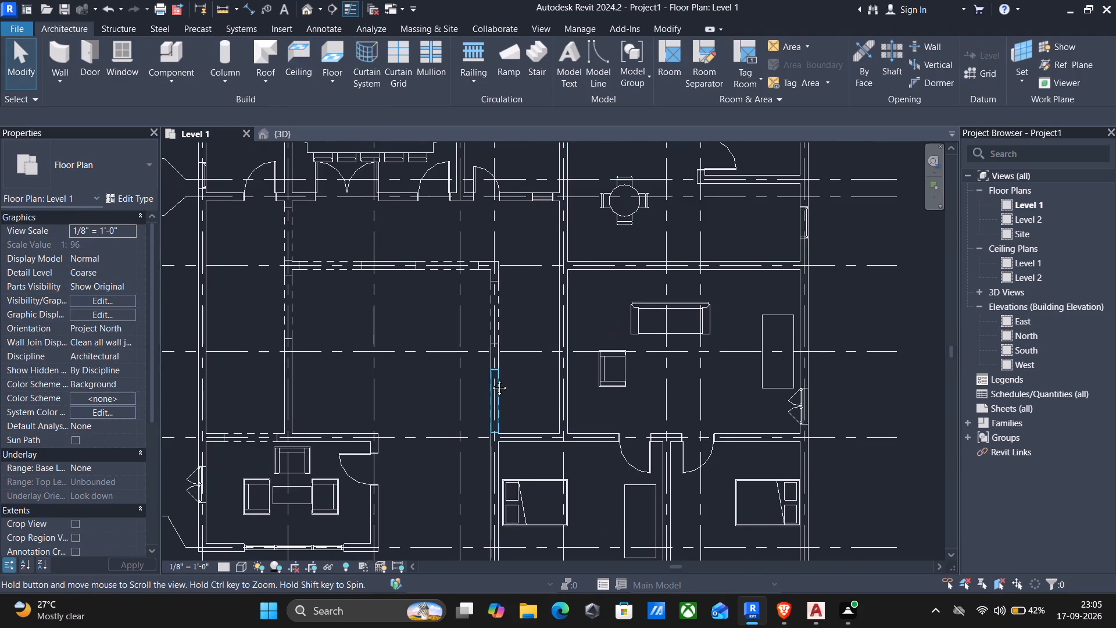
middle_click_drag(491, 379, 564, 227)
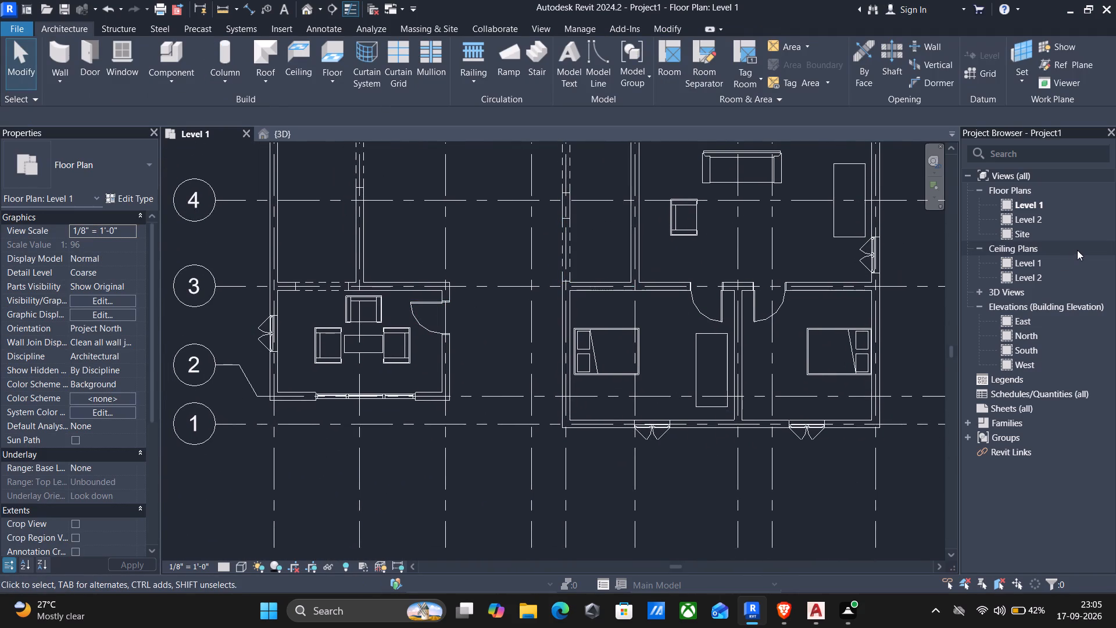
left_click(721, 176)
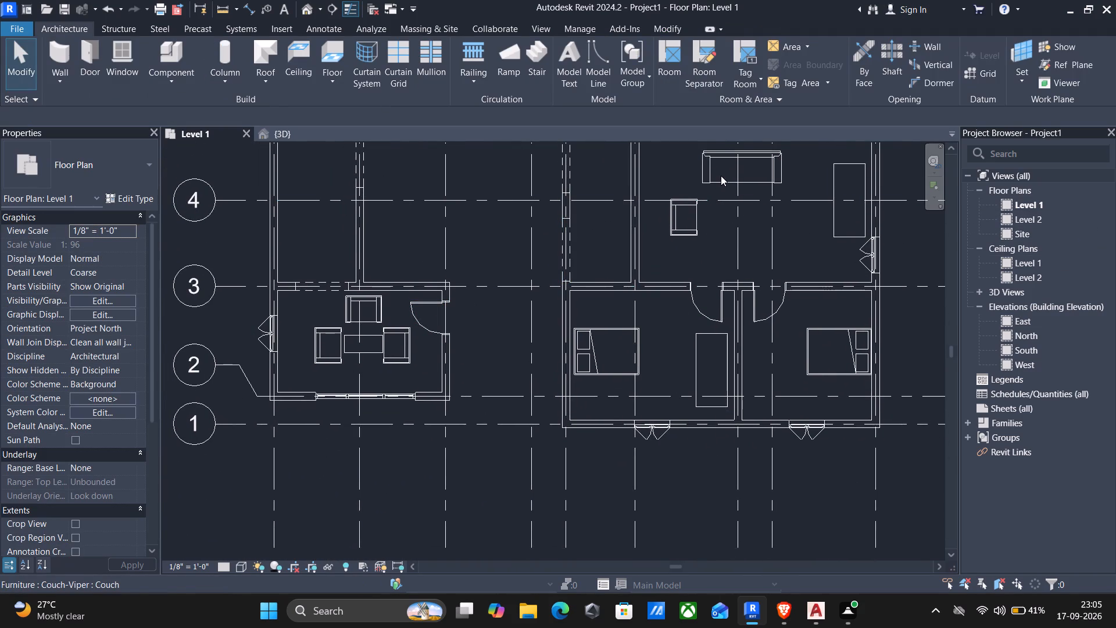
left_click(722, 176)
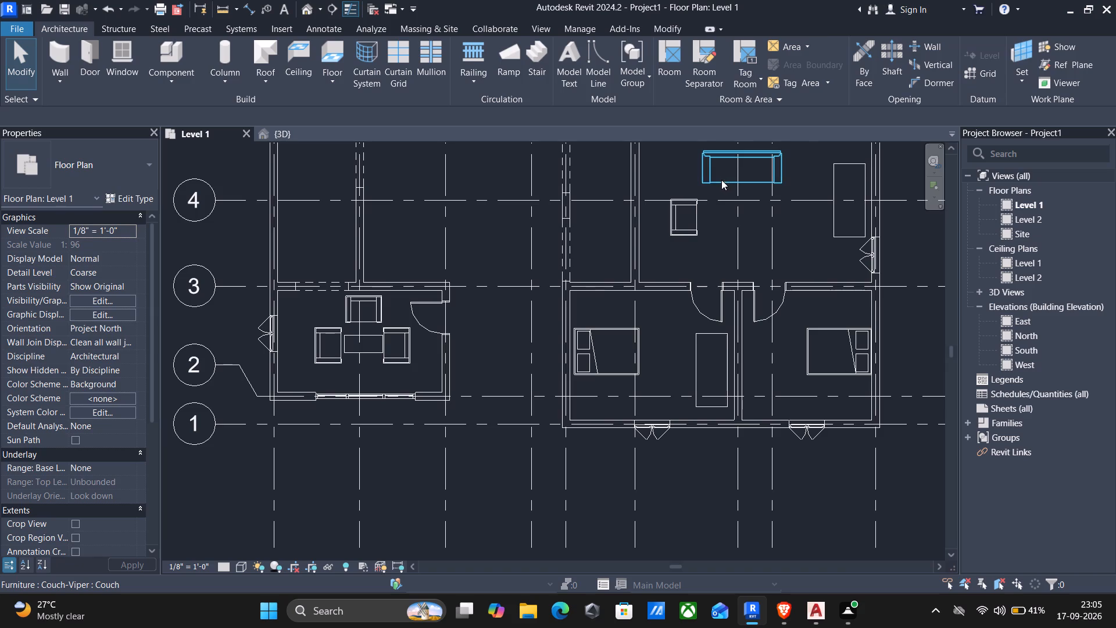
left_click(721, 181)
type("cs")
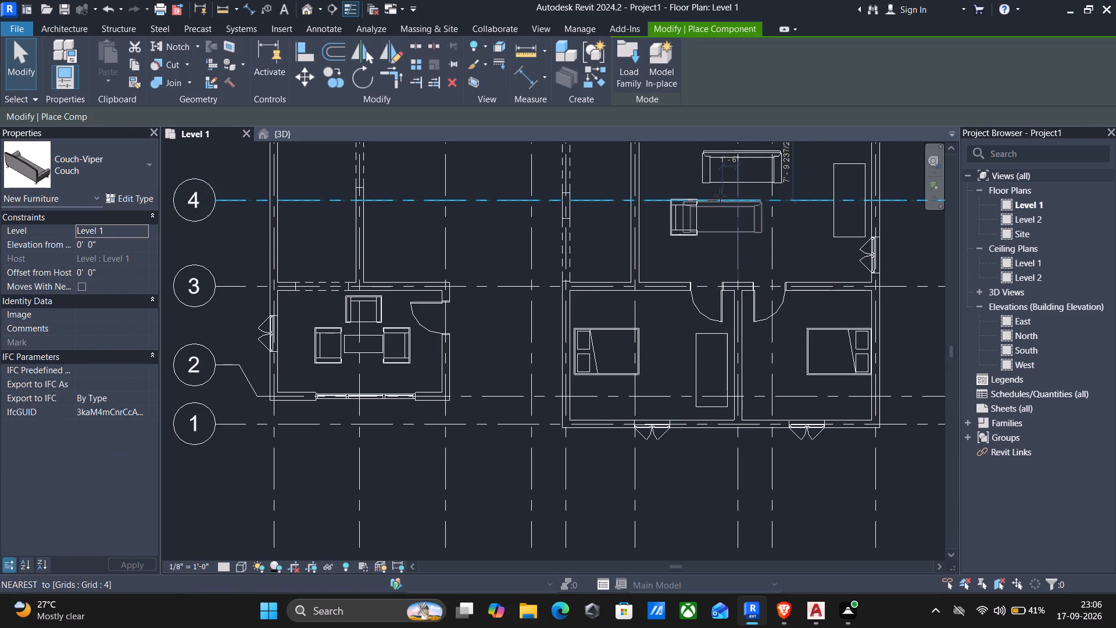
middle_click_drag(745, 192, 612, 456)
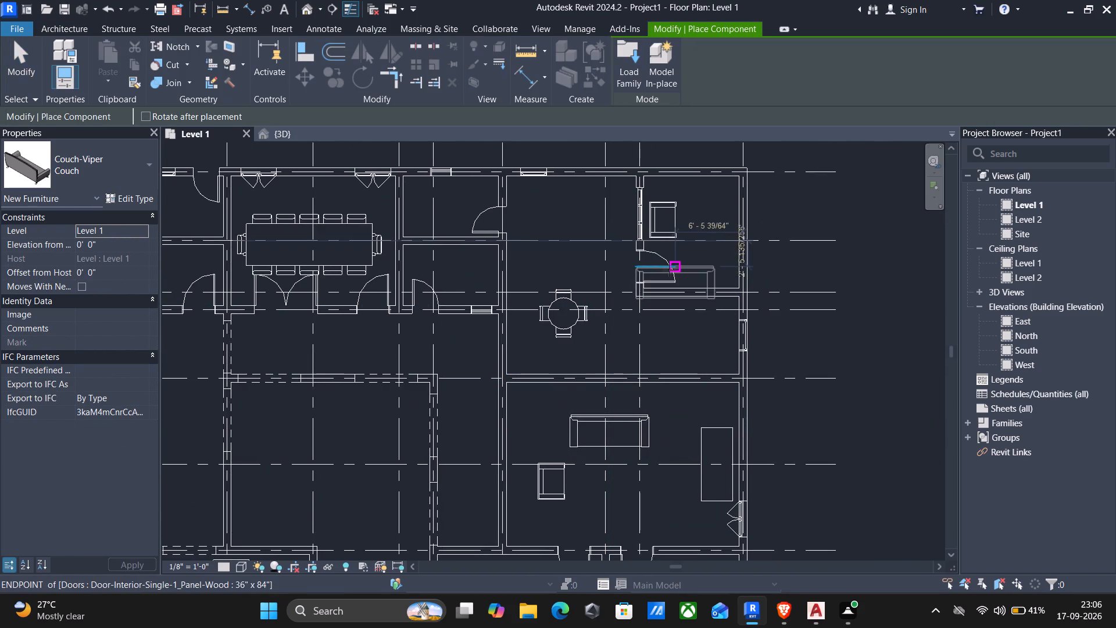
key("space")
key("space")
key("space")
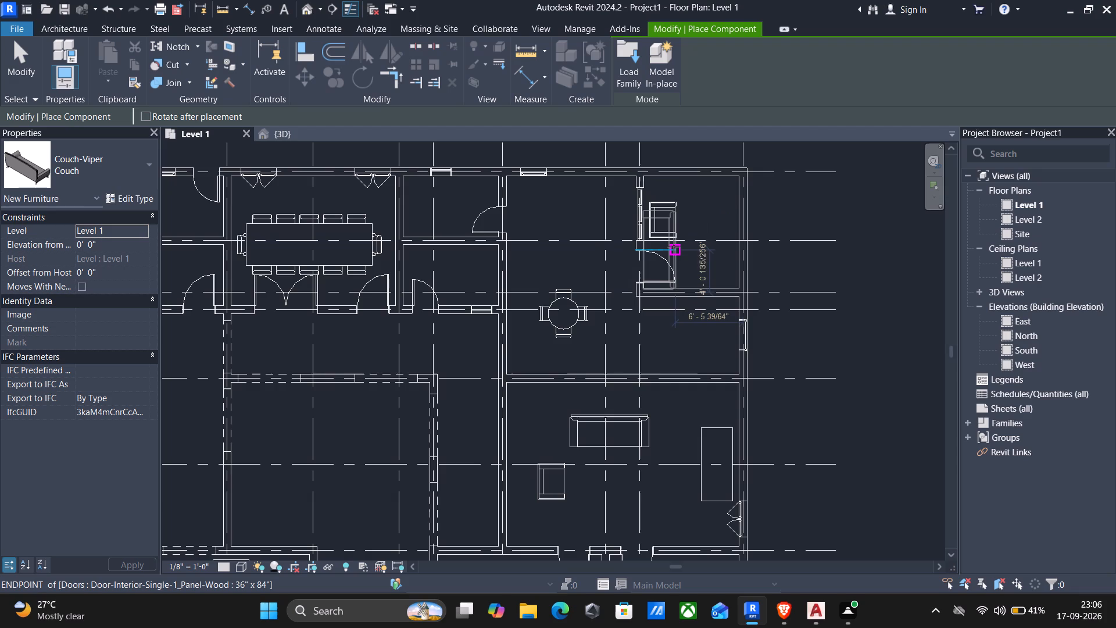
key("space")
key("space")
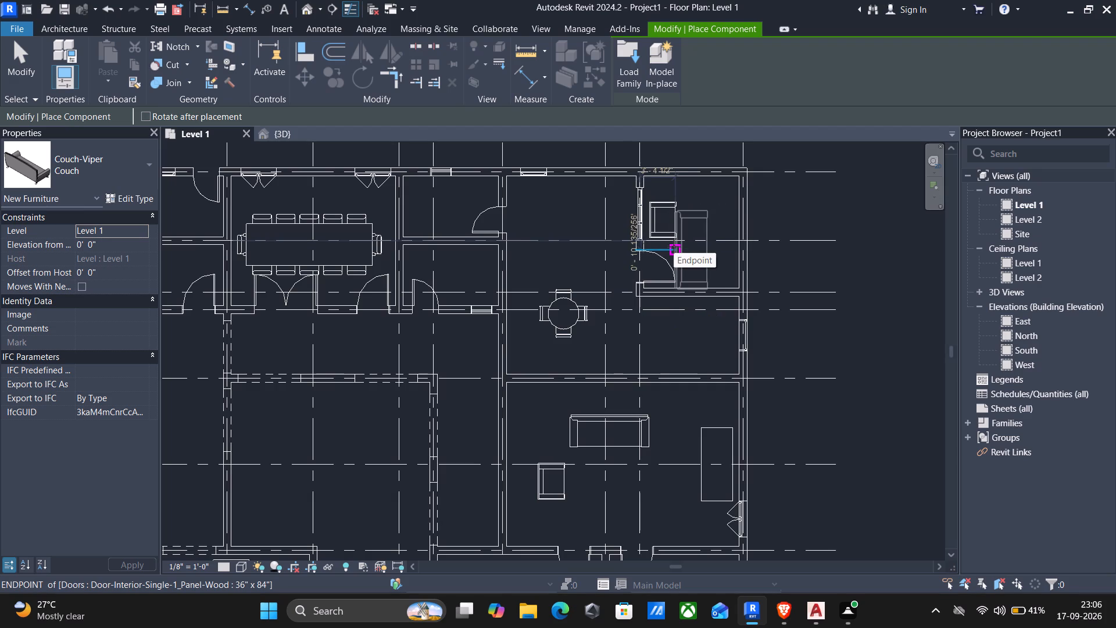
key("space")
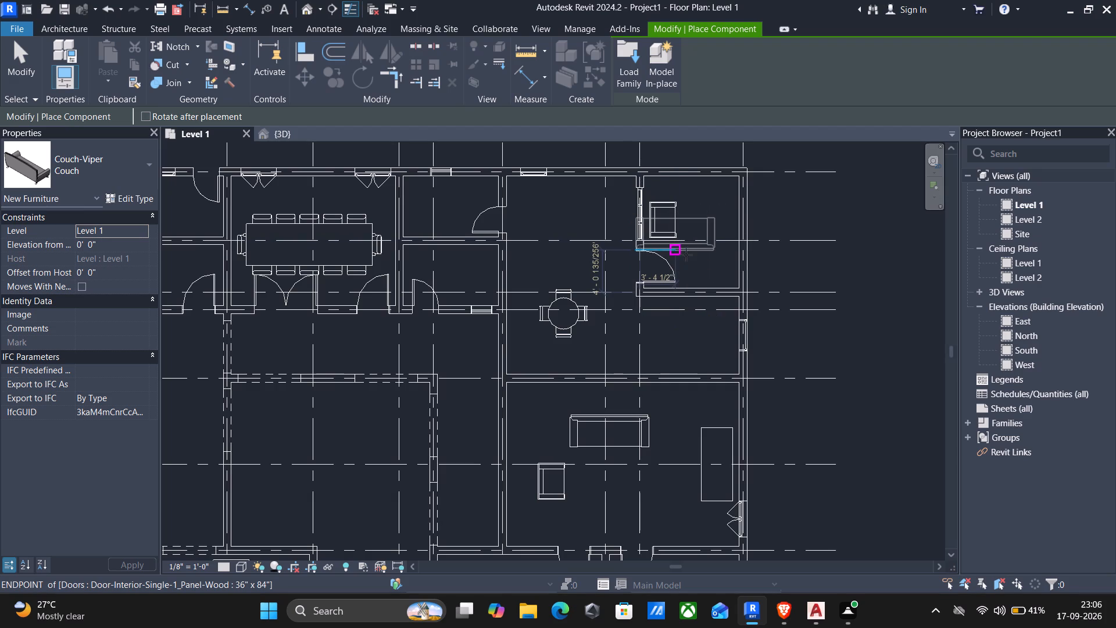
scroll(693, 275, "up", 3)
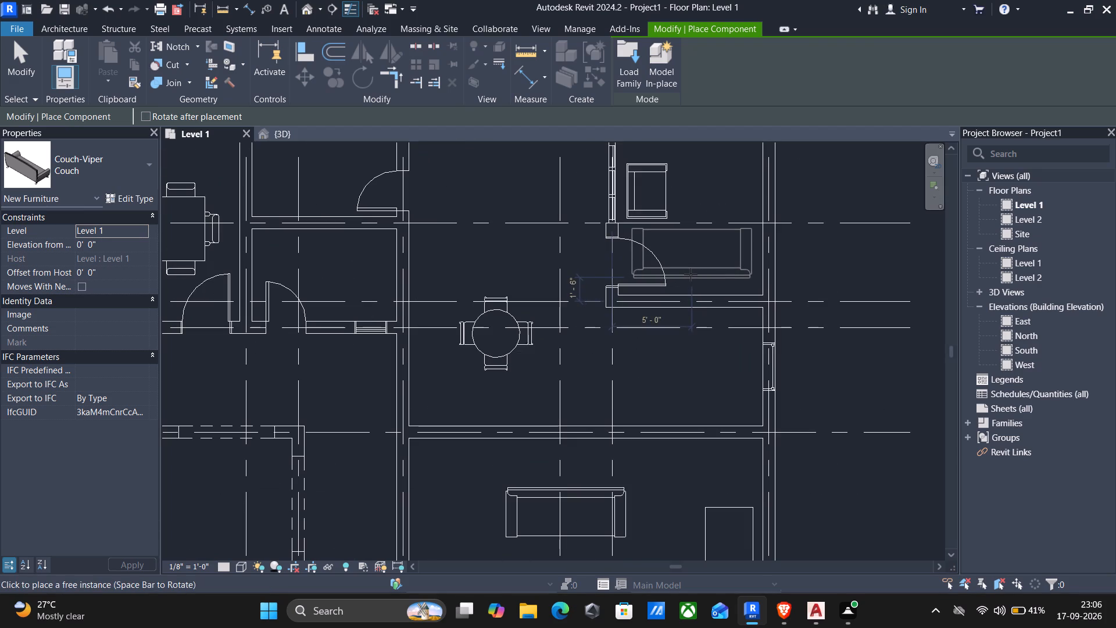
left_click(691, 274)
key("Escape")
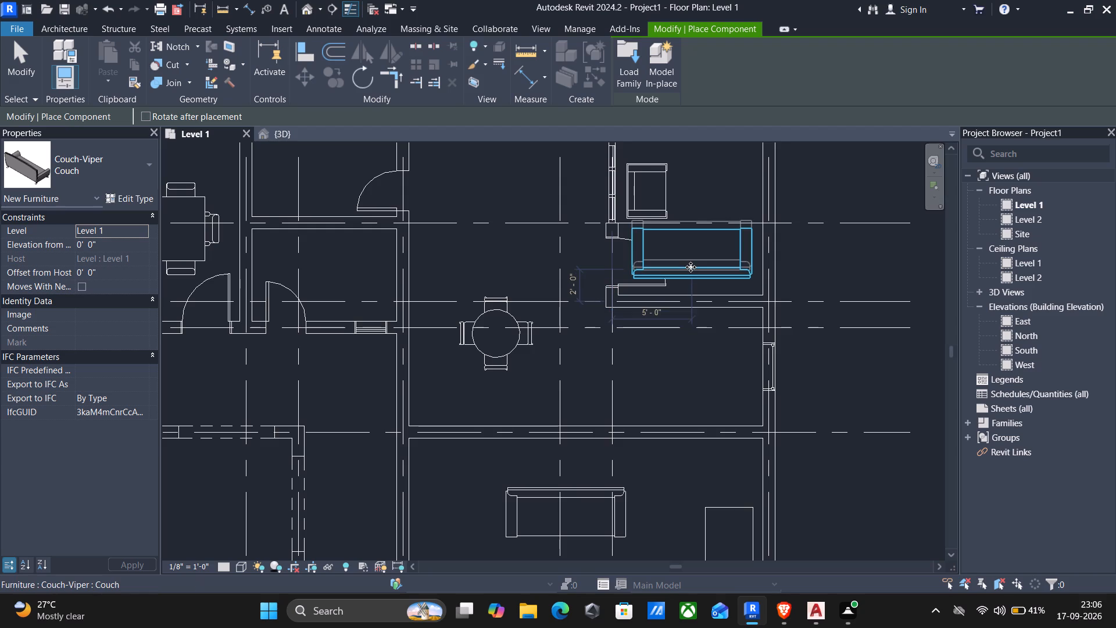
key("Escape")
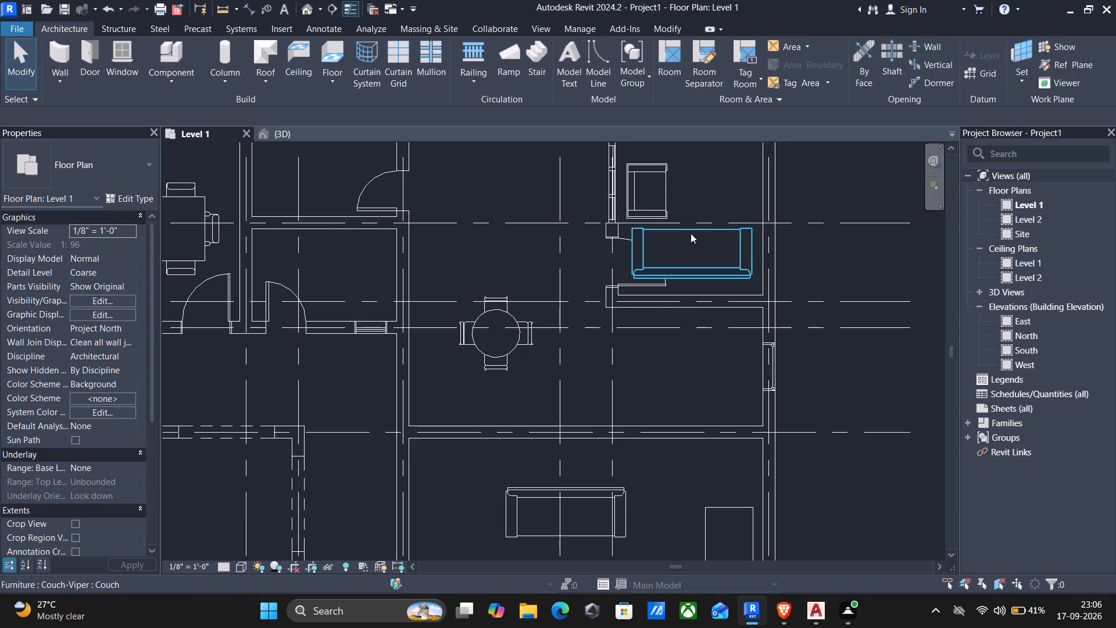
Nudge the Chair-Corbu in the north-east corner room slightly north, away from the couch.
left_click(661, 215)
key("Up")
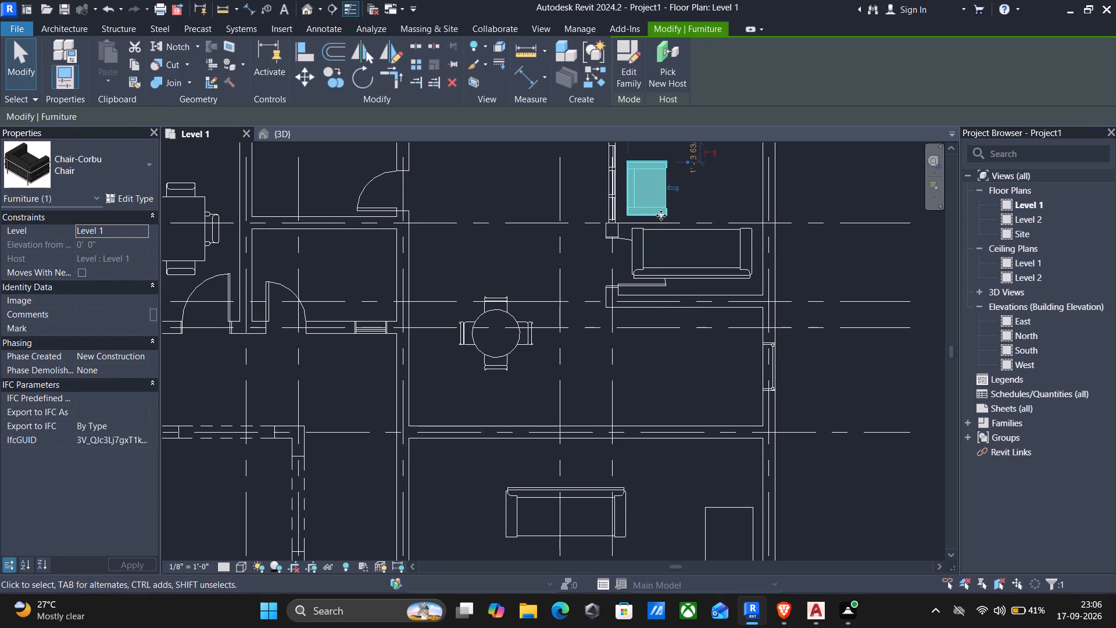
key("Up")
key("Up")
key("Up")
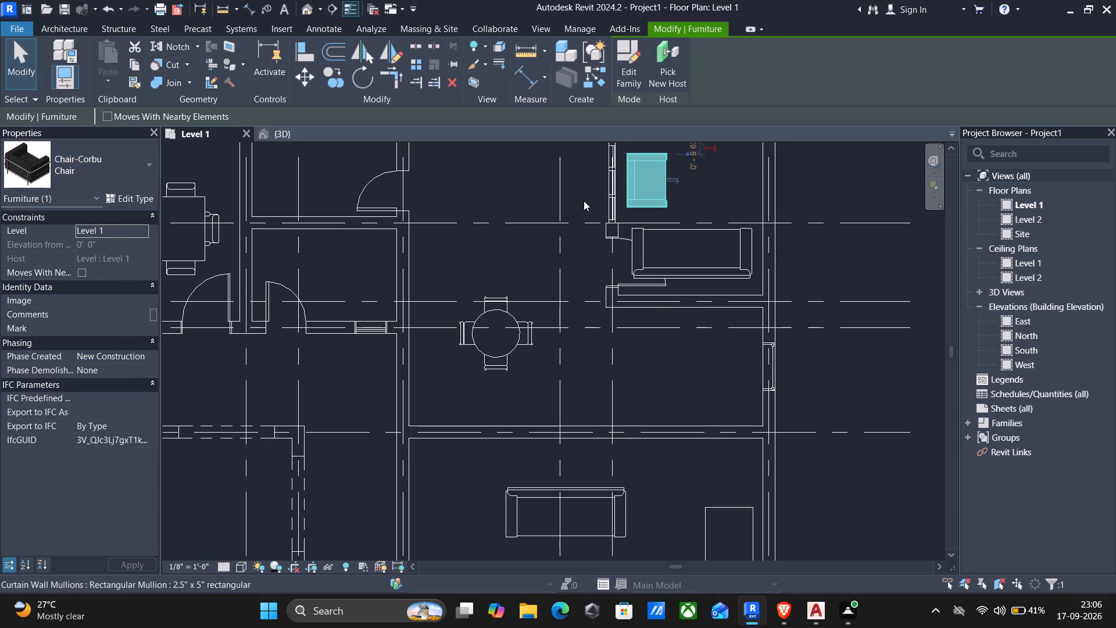
Review the furniture layout across the whole Level 1 floor plan.
scroll(581, 198, "down", 1)
scroll(656, 333, "down", 2)
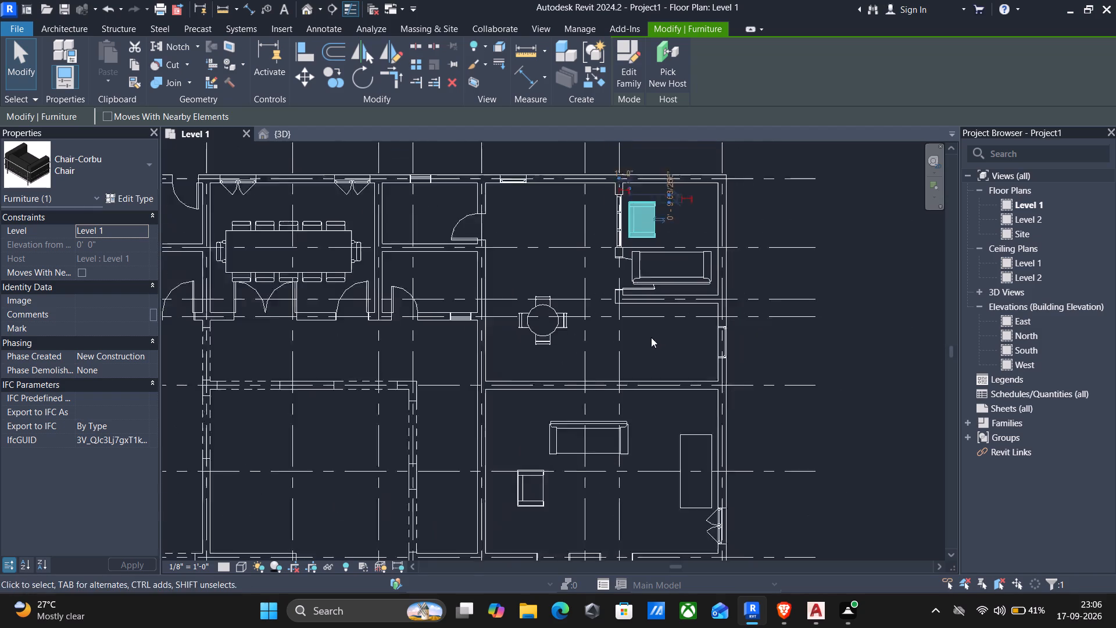
scroll(651, 337, "down", 1)
scroll(573, 333, "down", 2)
middle_click_drag(535, 365, 561, 338)
scroll(566, 317, "up", 1)
scroll(557, 331, "down", 1)
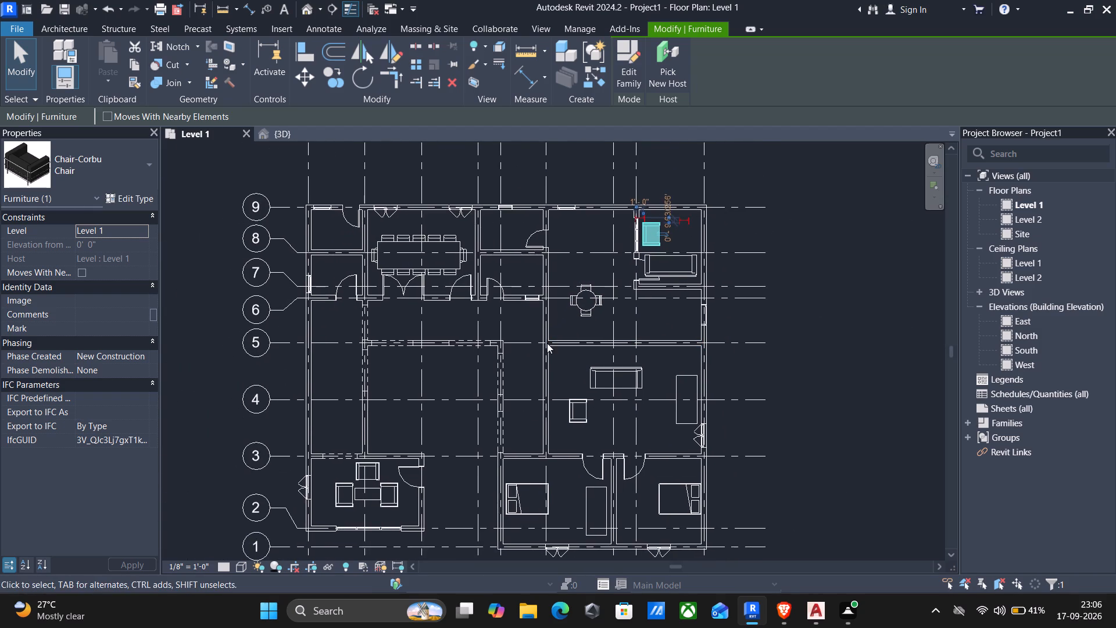
scroll(546, 345, "down", 1)
middle_click_drag(532, 349, 553, 344)
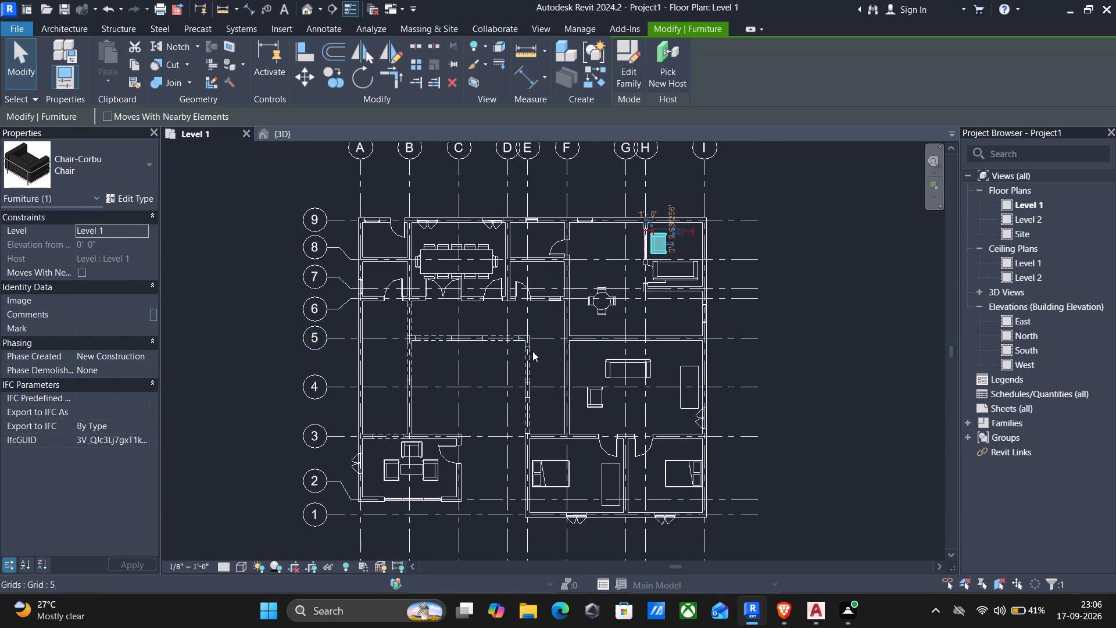
scroll(521, 365, "down", 1)
middle_click_drag(518, 369, 547, 354)
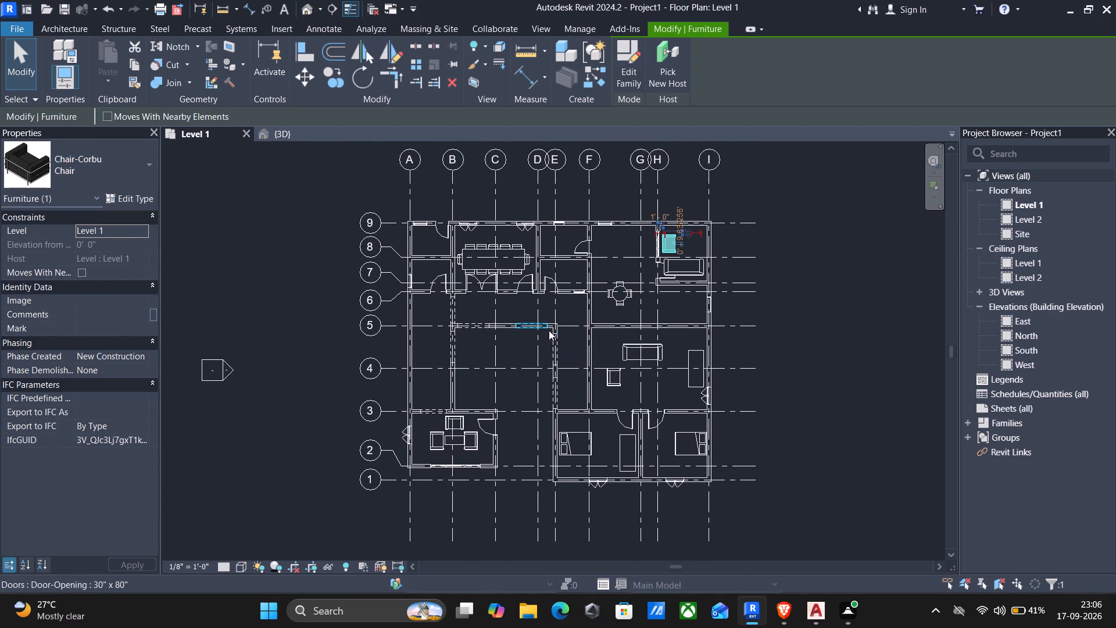
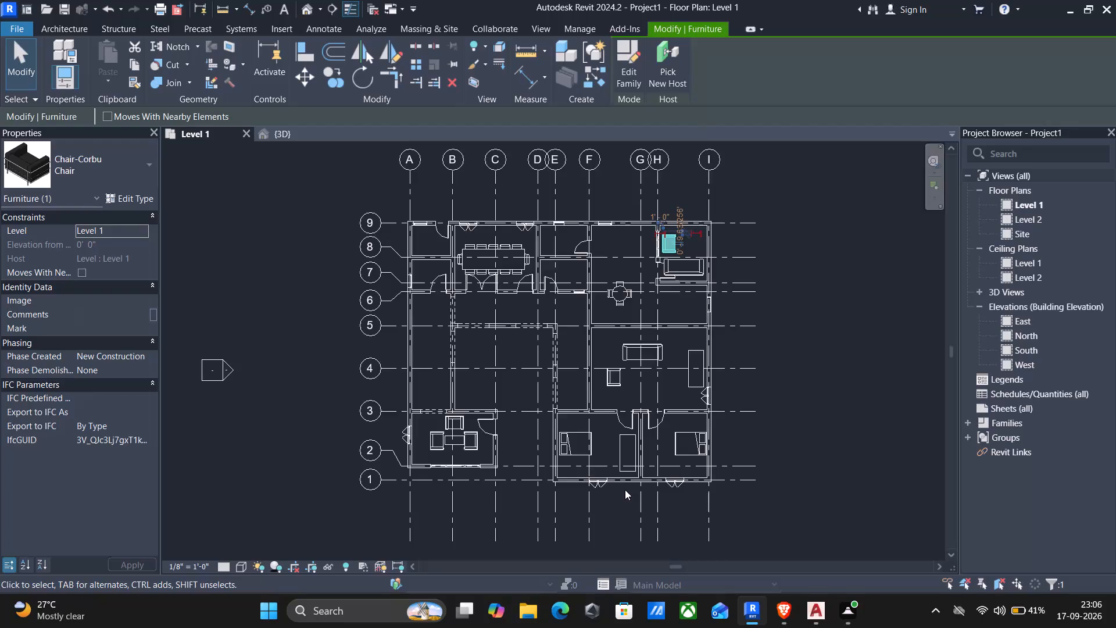
Set the print range to the visible portion of the current window and preview the Level 1 floor plan print.
key("ctrl+p")
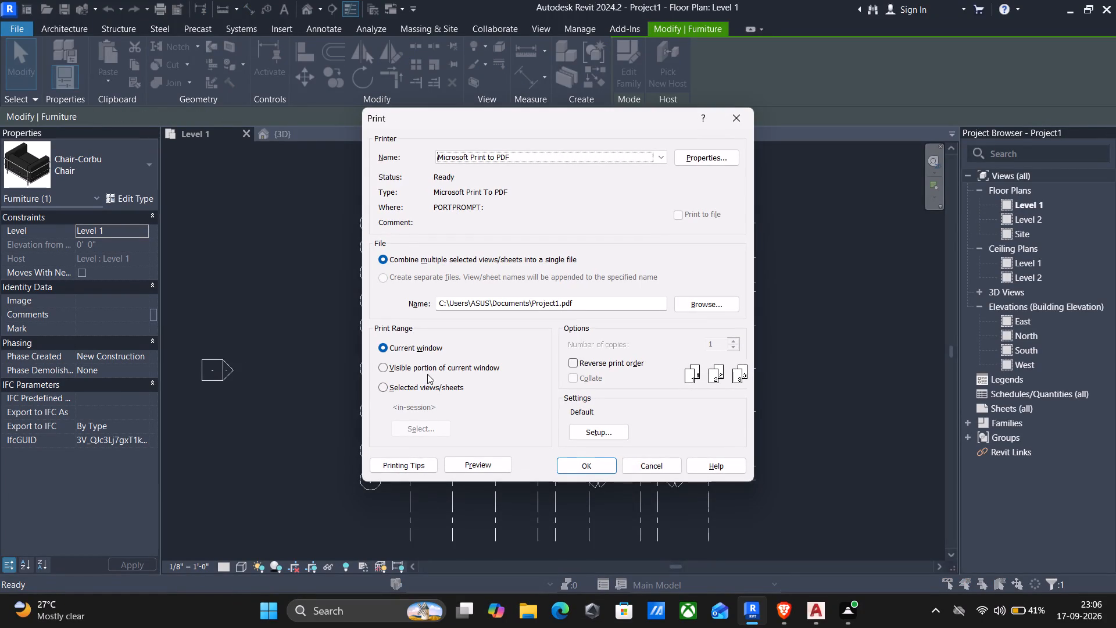
left_click(383, 366)
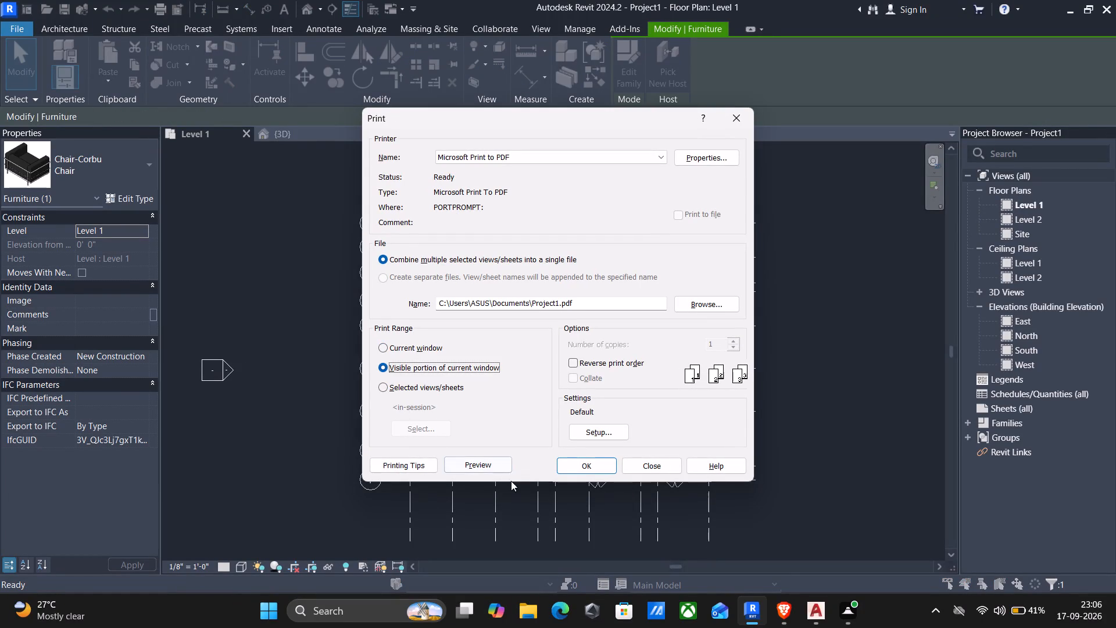
left_click(452, 464)
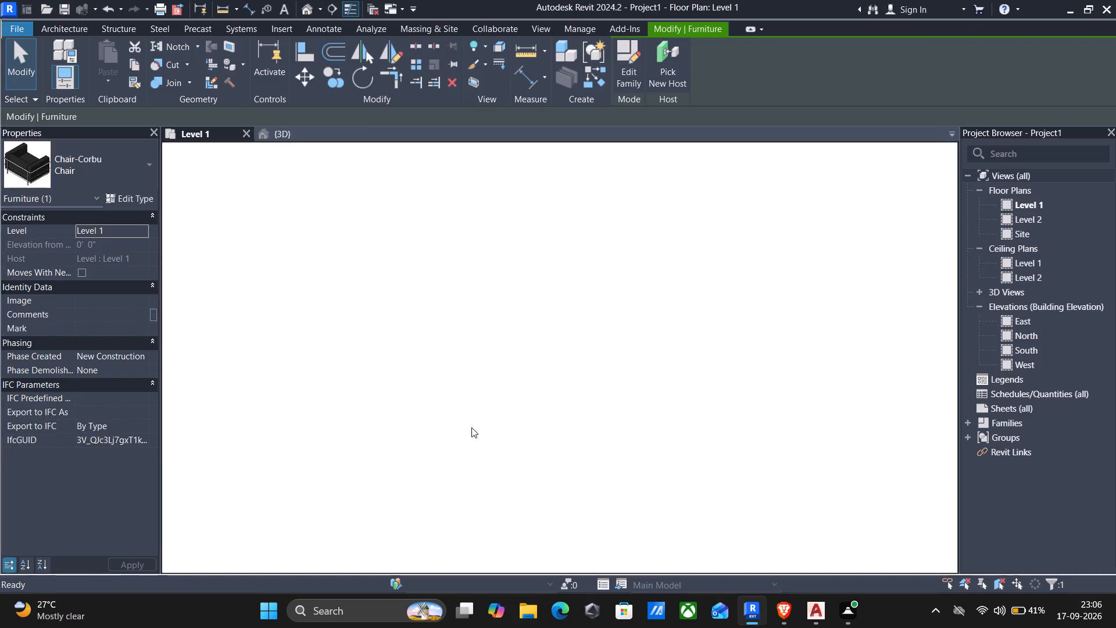
left_click(673, 177)
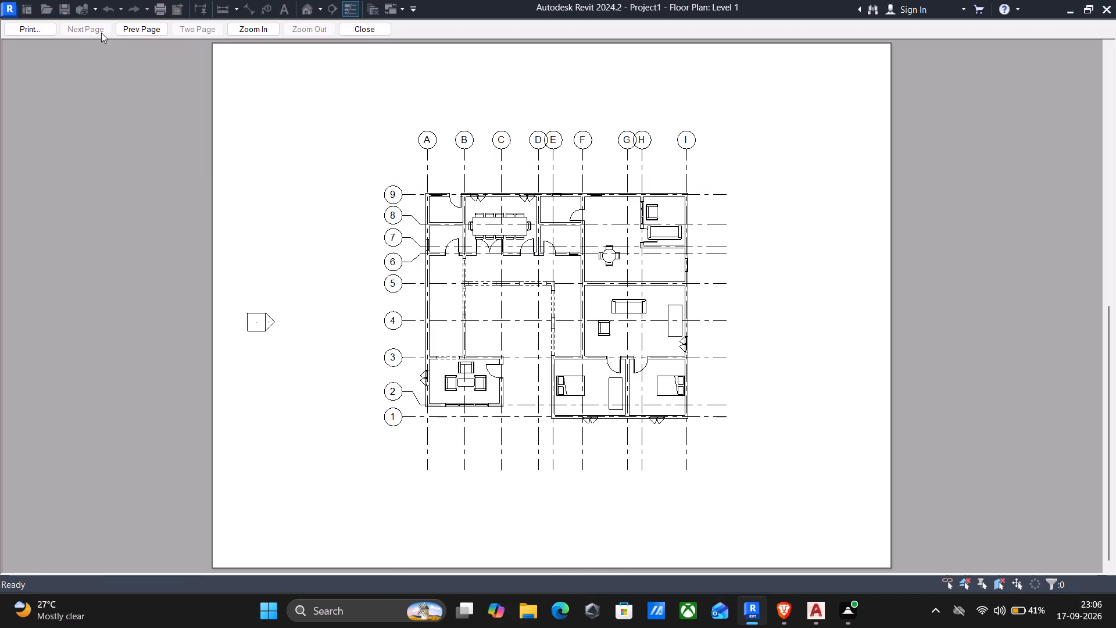
left_click(359, 30)
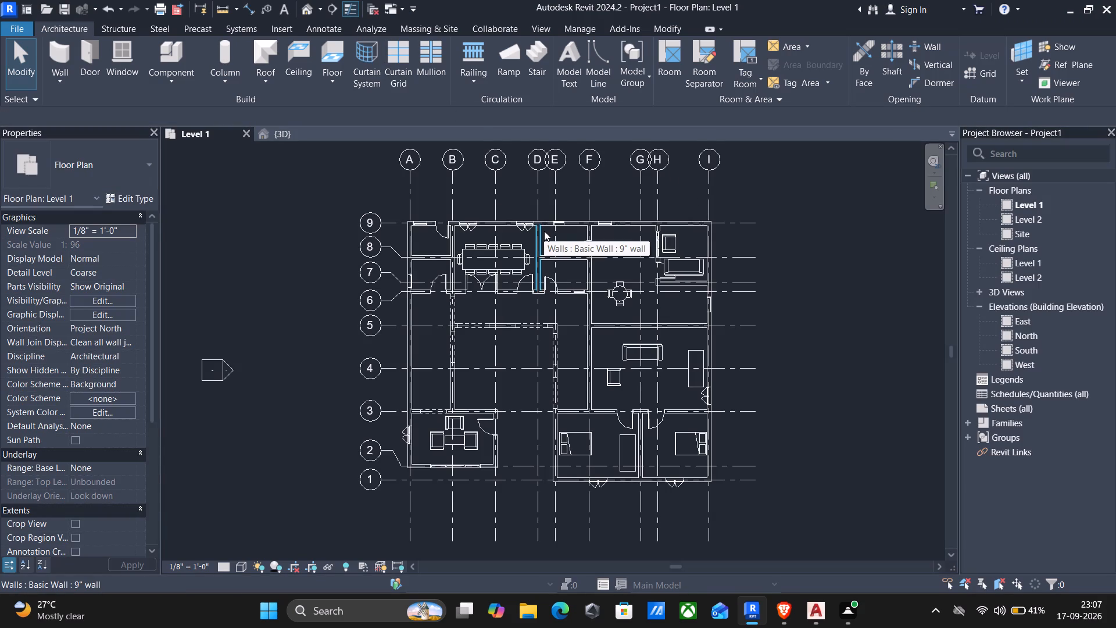
Print the visible Level 1 floor plan with Microsoft Print to PDF, saving it as "modern vill" in the AUTOCAD PLANS FUJI folder.
key("ctrl+p")
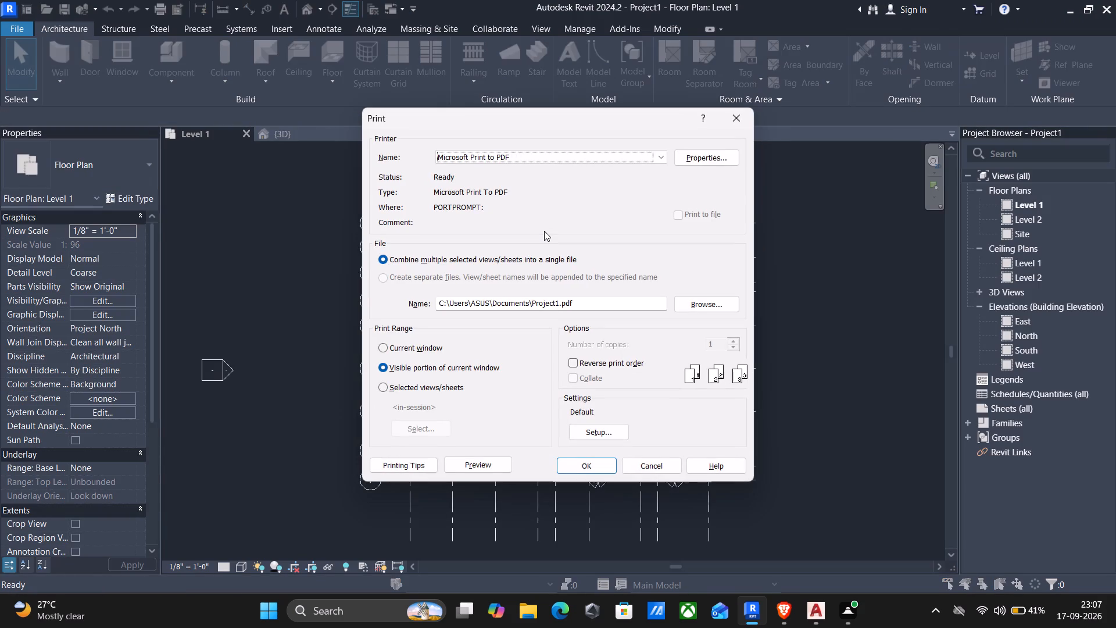
left_click(575, 473)
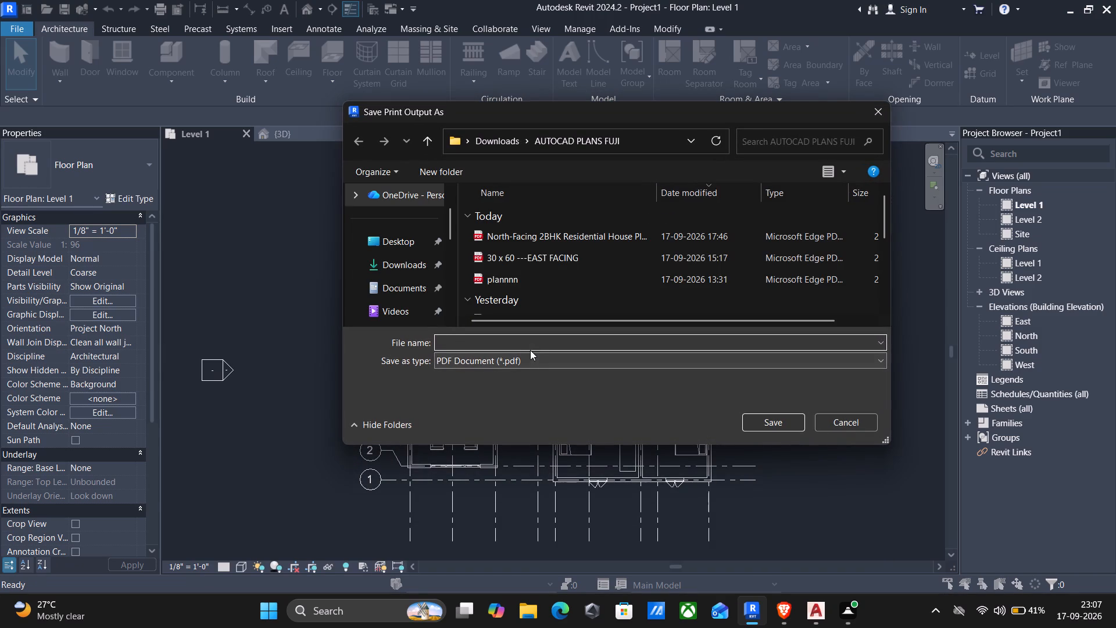
key("m")
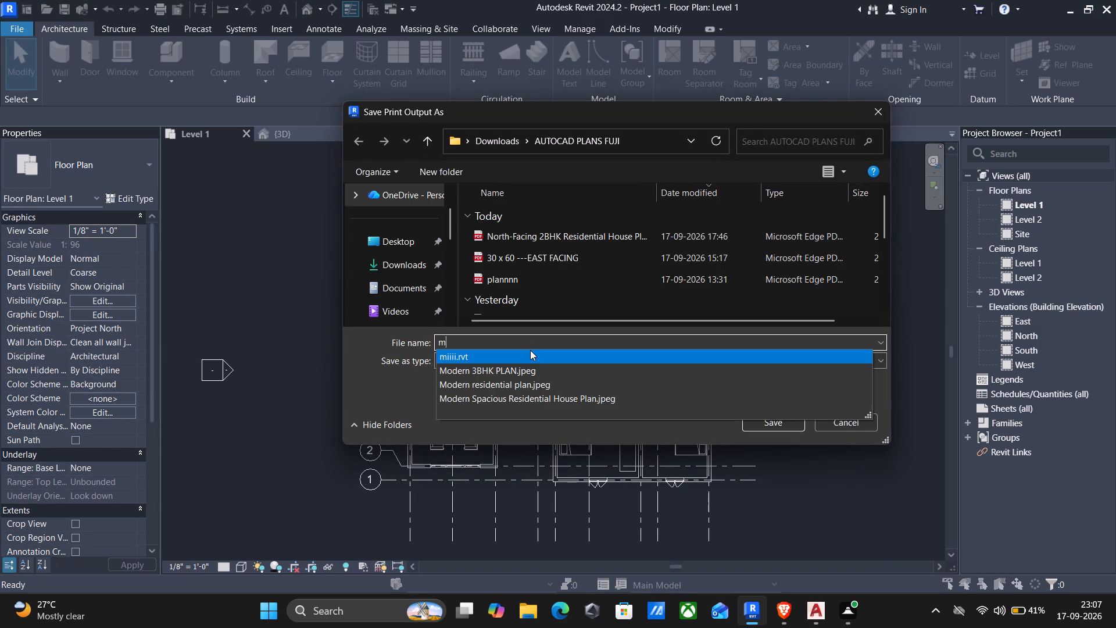
type("ode")
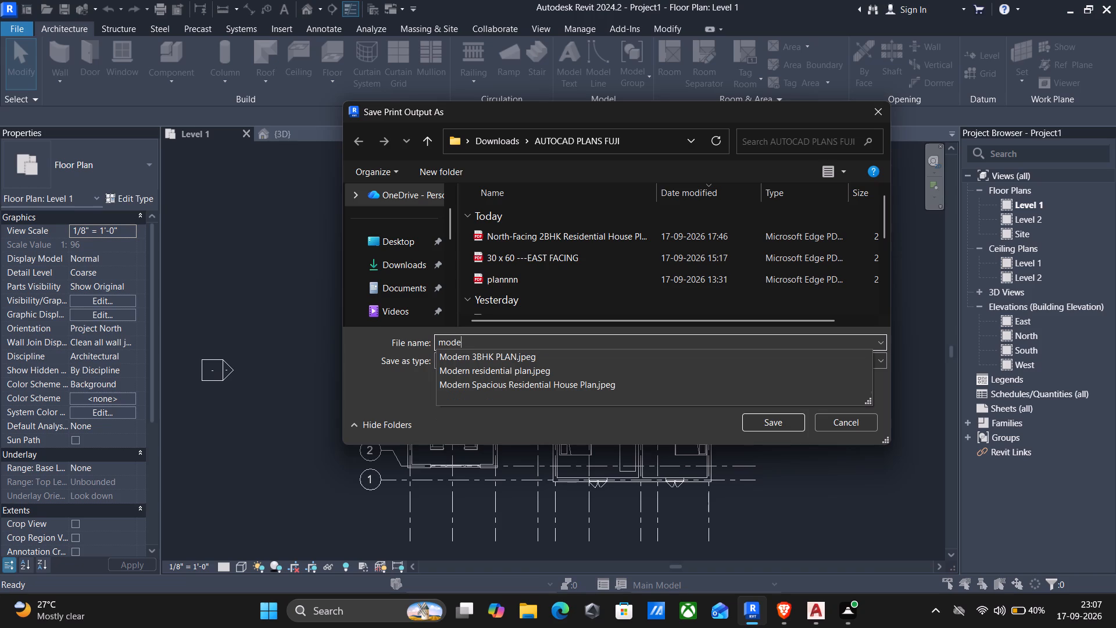
type("rn")
key("space")
key("v")
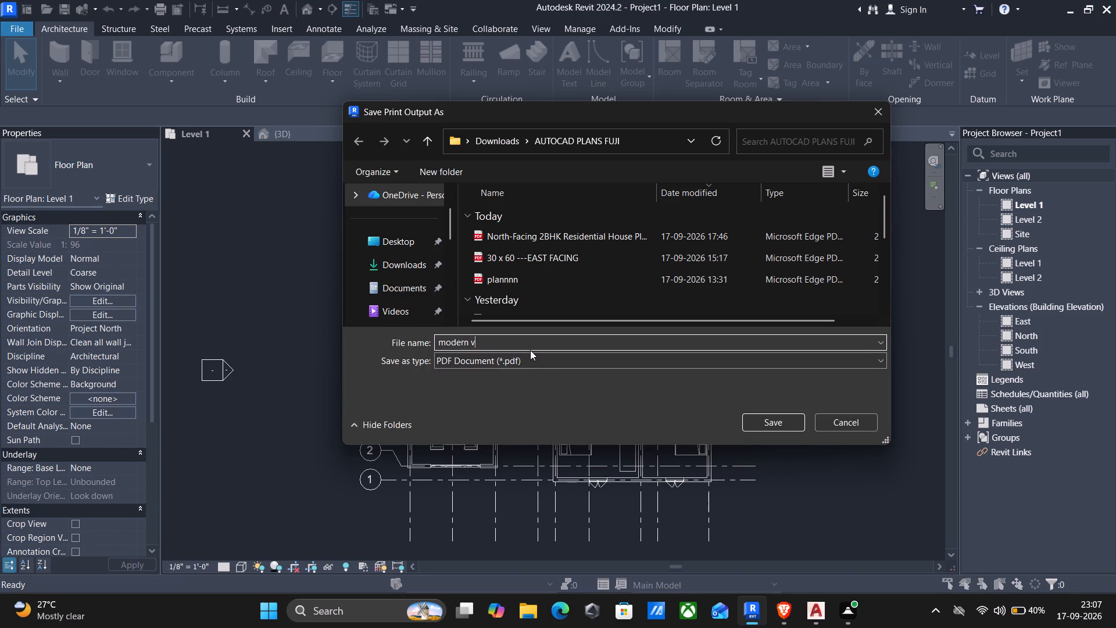
key("i")
type("ll")
left_click(768, 418)
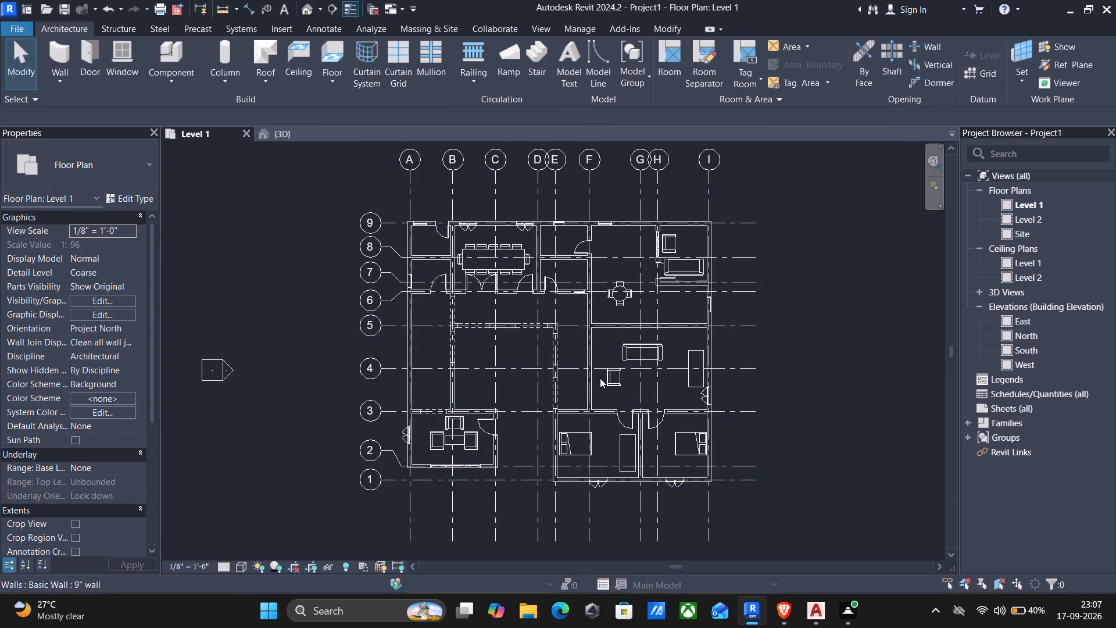
Save the project in the Documents folder as a Revit project file named "Modern v".
key("ctrl+s")
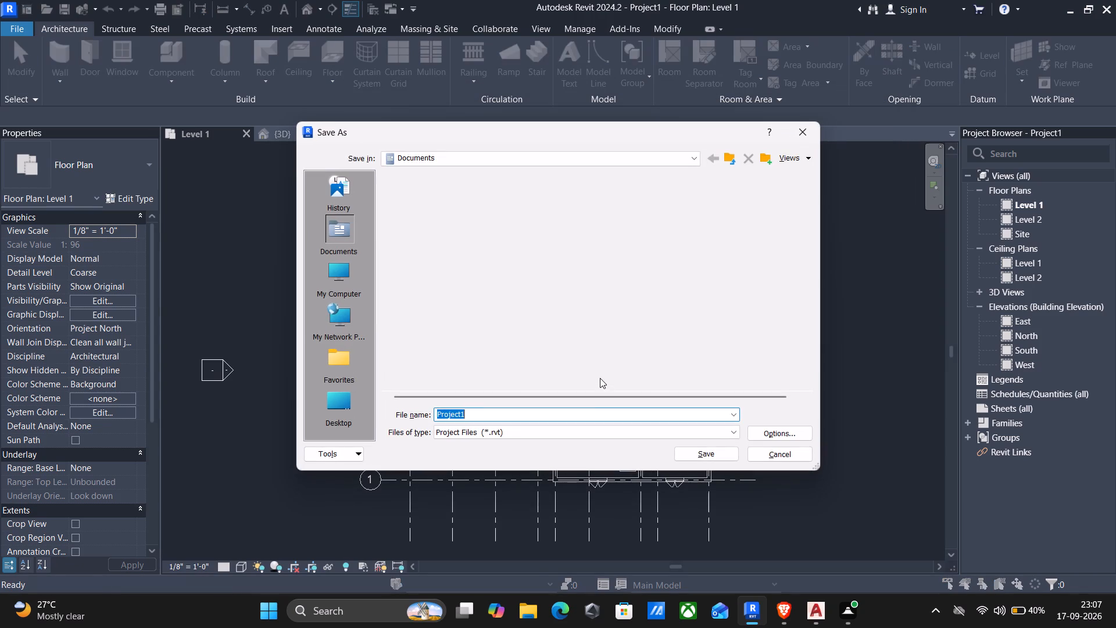
key("BackSpace")
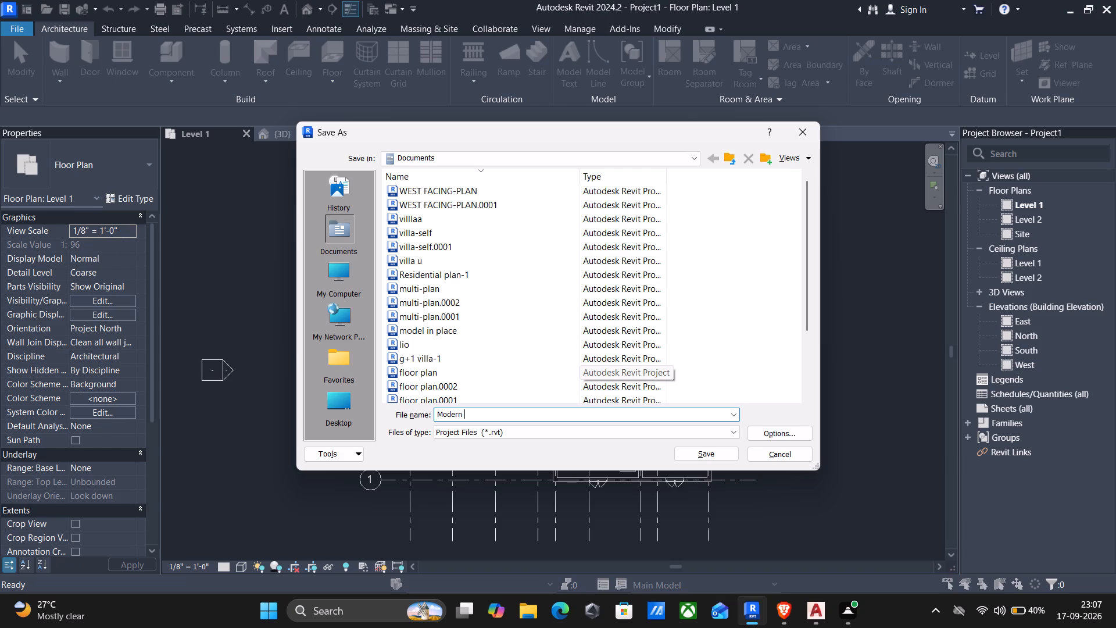
key("v")
left_click(722, 452)
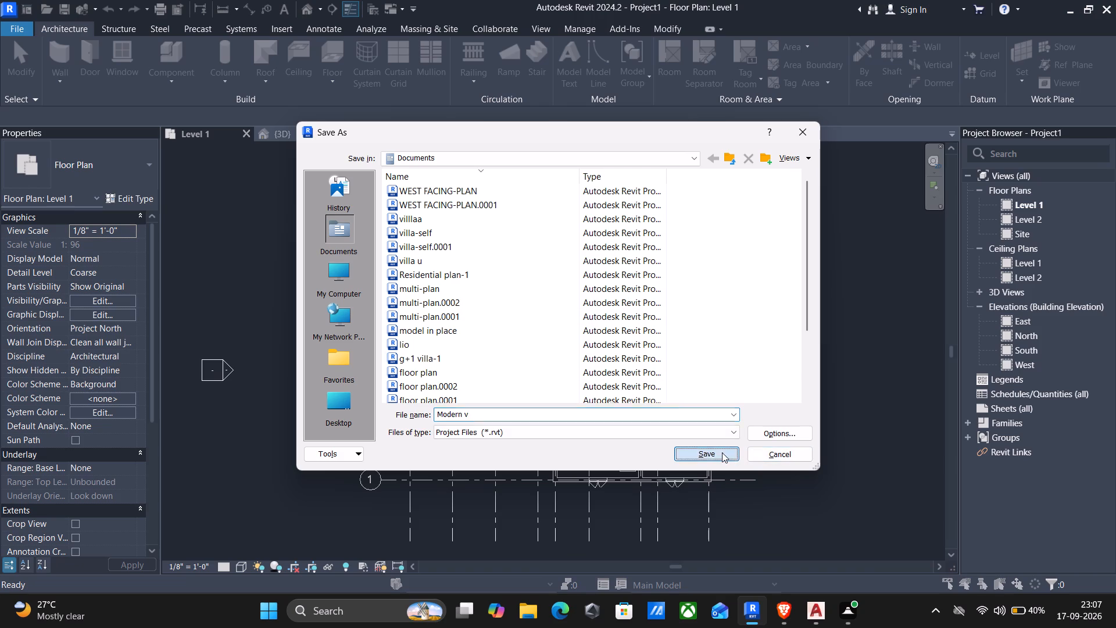